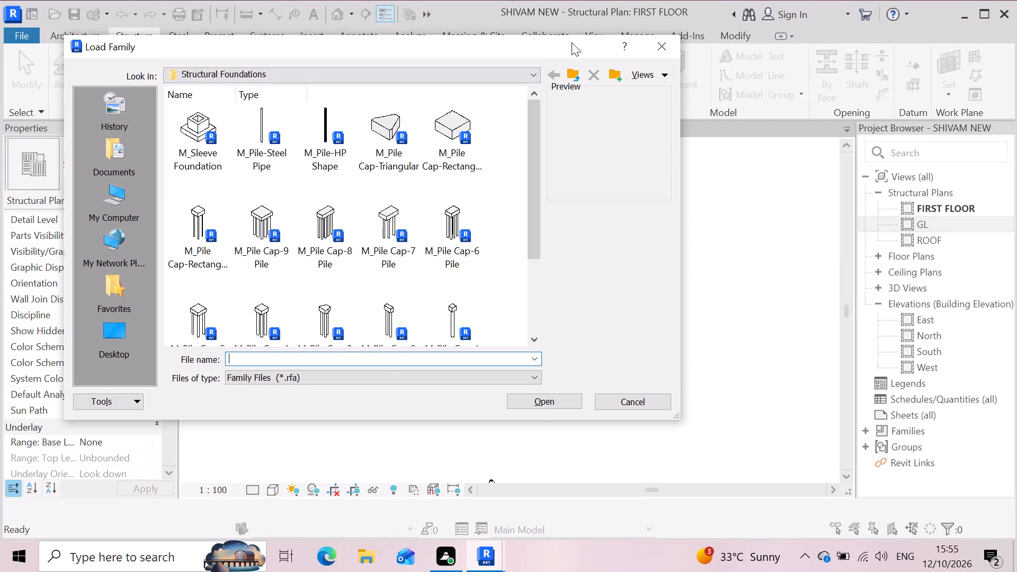
Load the M_Howe Gabled Truss-12 Panel family from the US library's Structural Trusses folder.
left_click(573, 70)
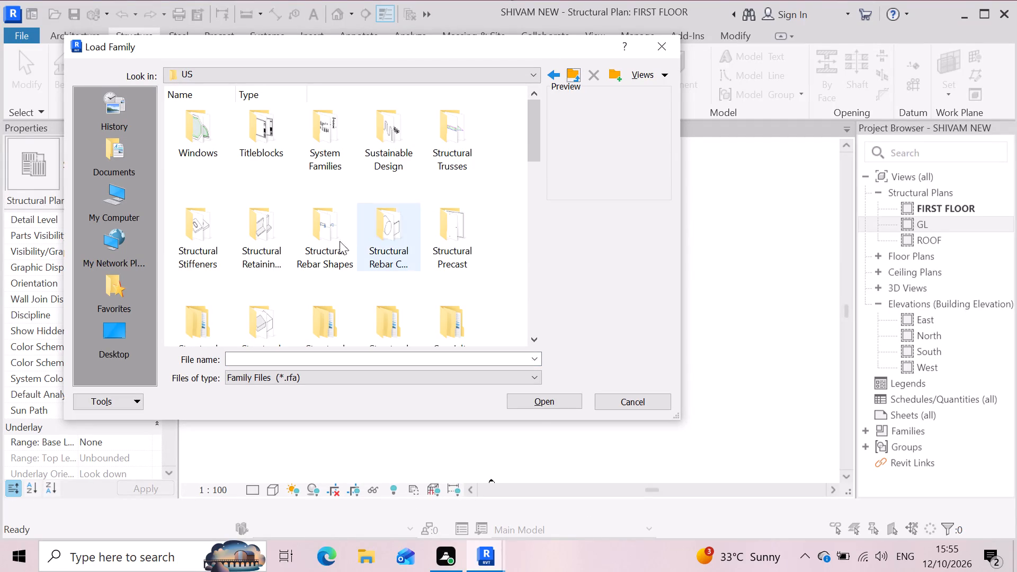
double_click(449, 133)
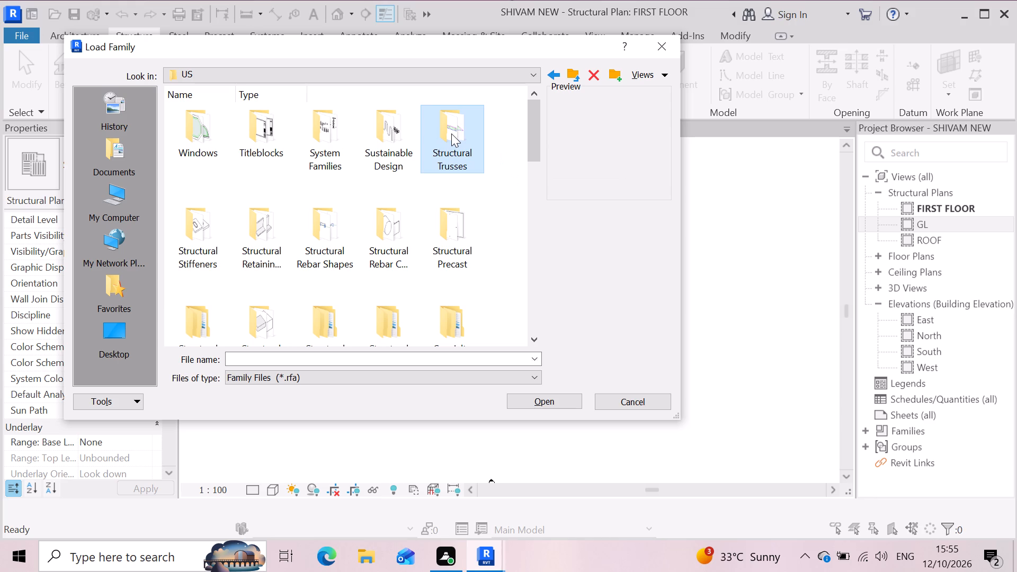
double_click(451, 133)
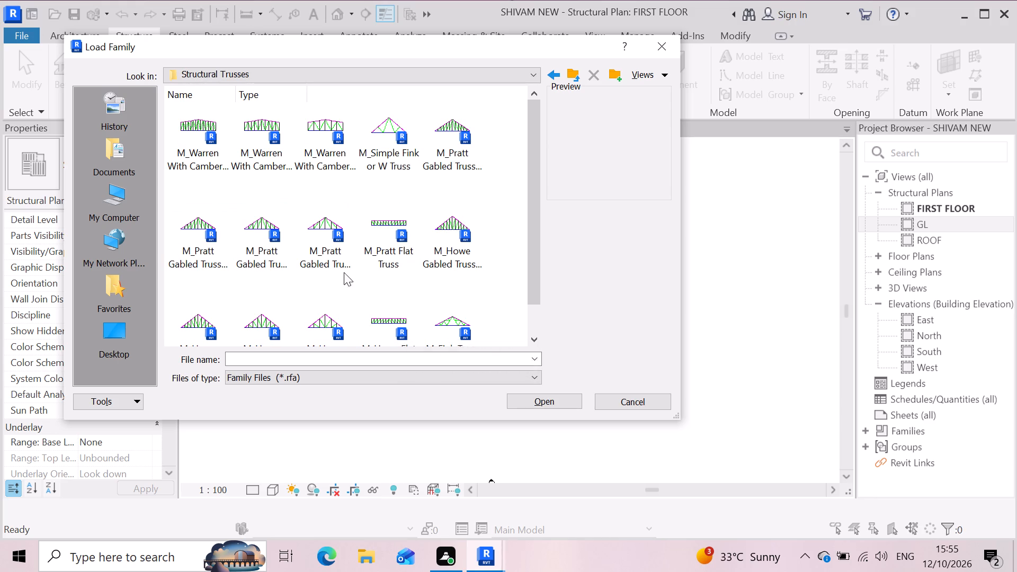
scroll(440, 254, "down", 1)
scroll(425, 247, "up", 1)
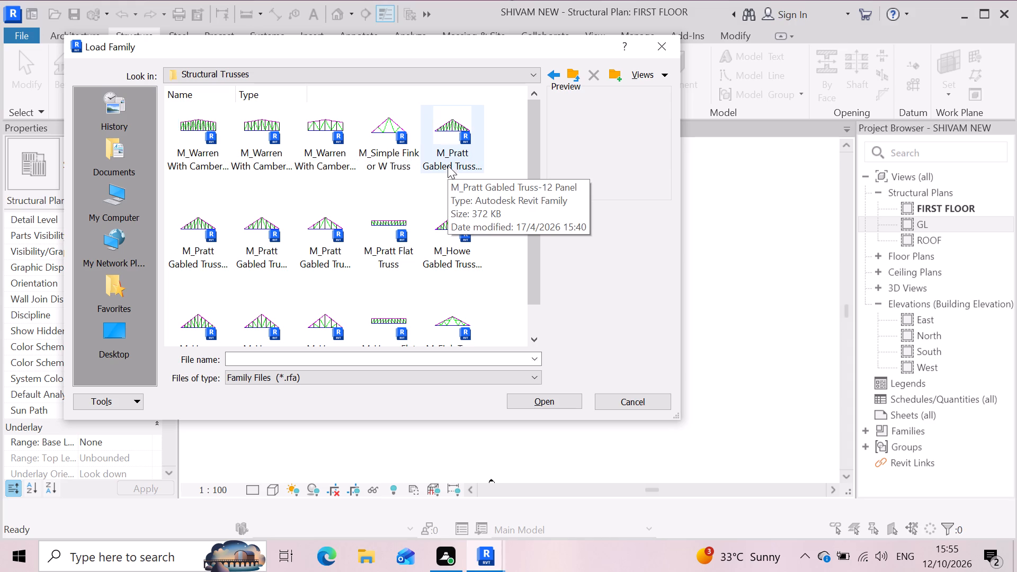
scroll(487, 181, "down", 1)
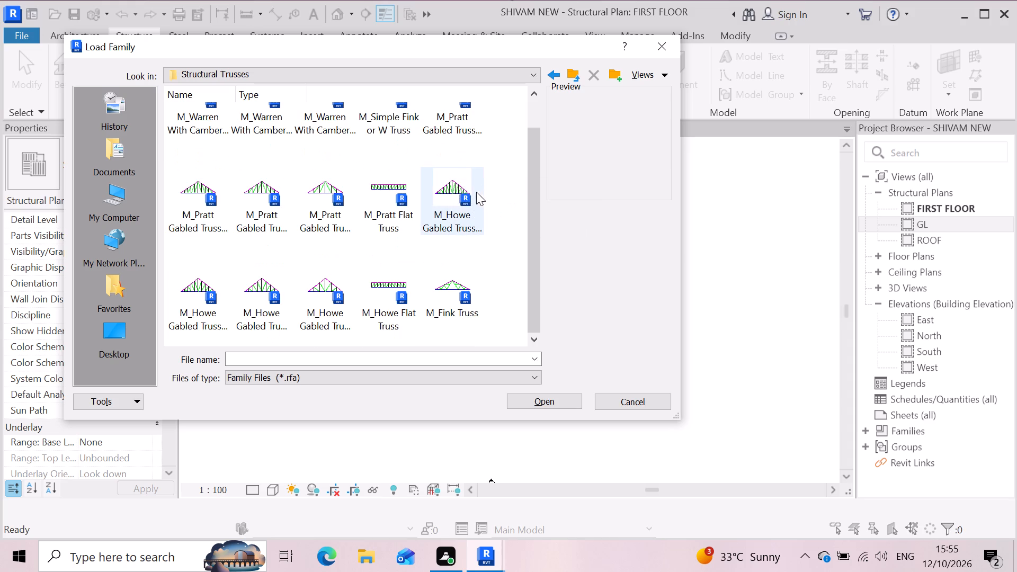
left_click(432, 202)
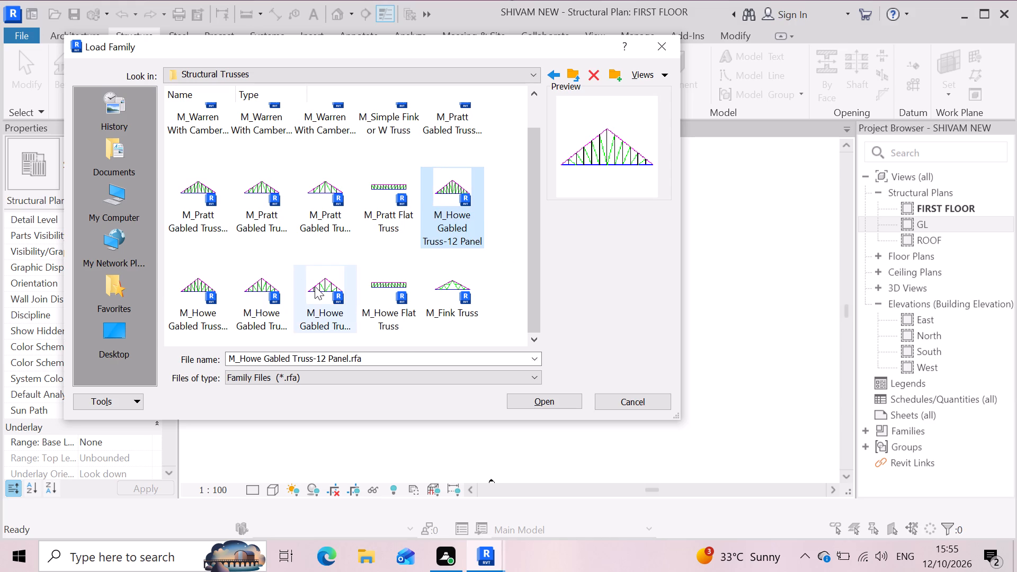
left_click(551, 403)
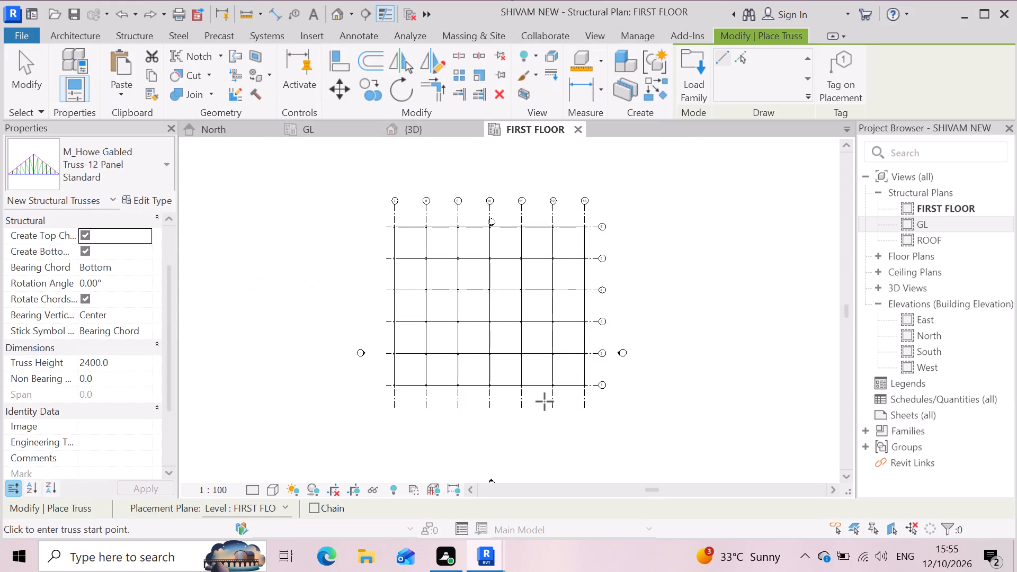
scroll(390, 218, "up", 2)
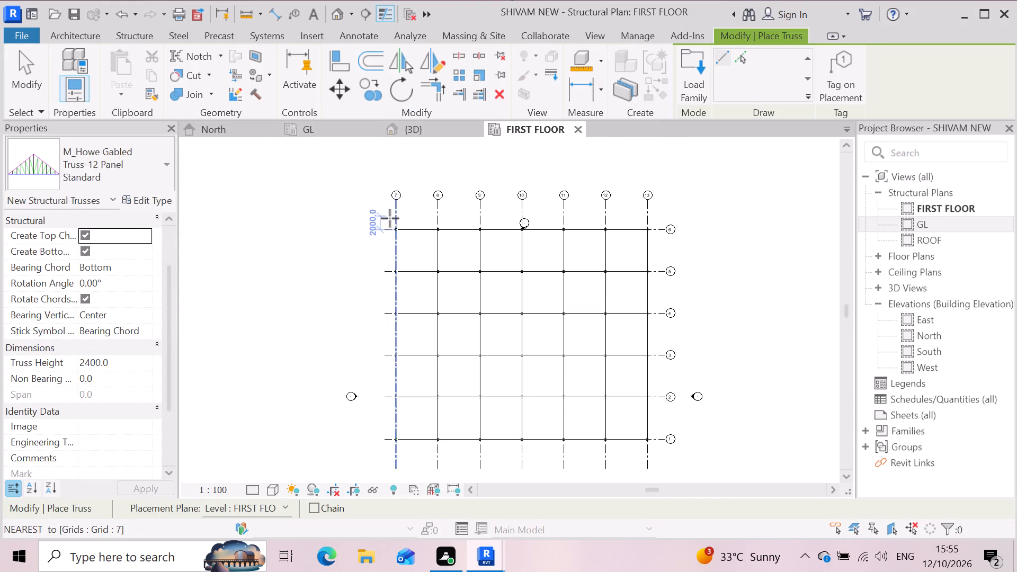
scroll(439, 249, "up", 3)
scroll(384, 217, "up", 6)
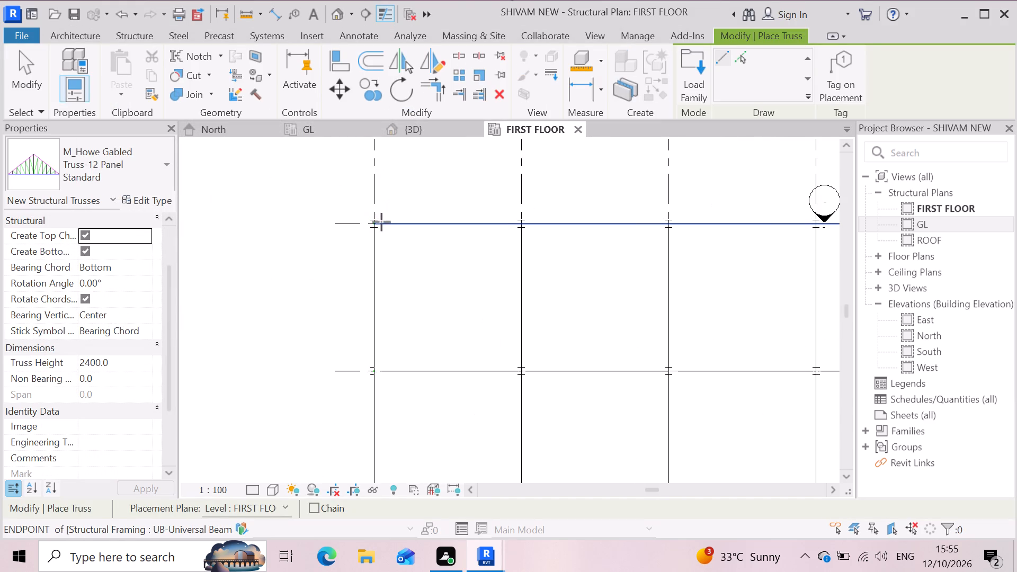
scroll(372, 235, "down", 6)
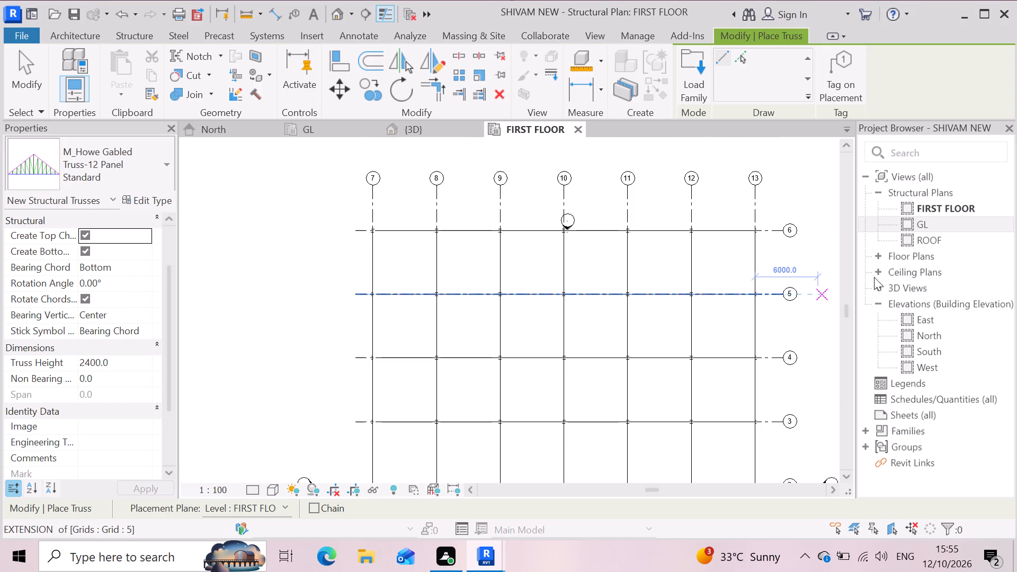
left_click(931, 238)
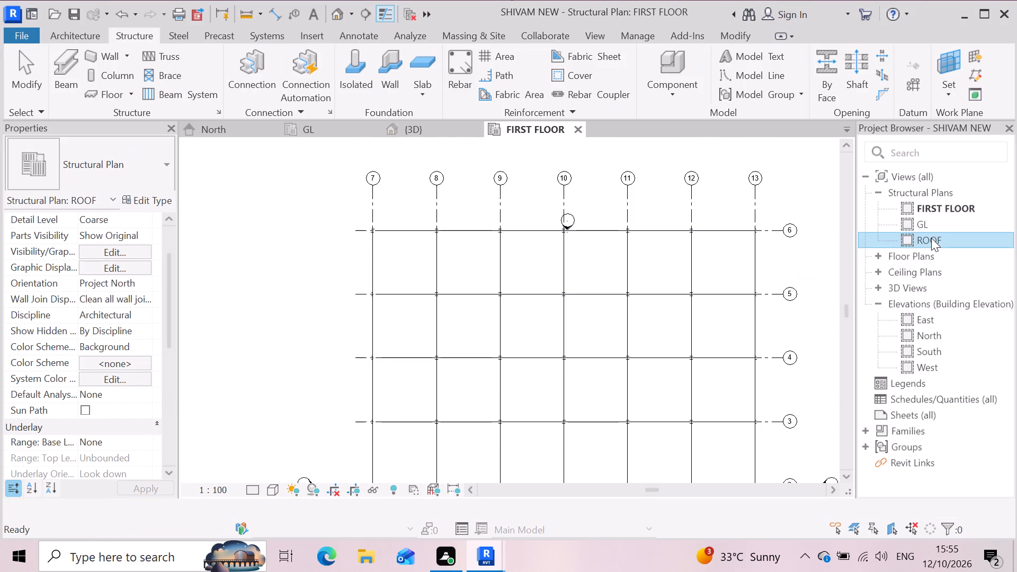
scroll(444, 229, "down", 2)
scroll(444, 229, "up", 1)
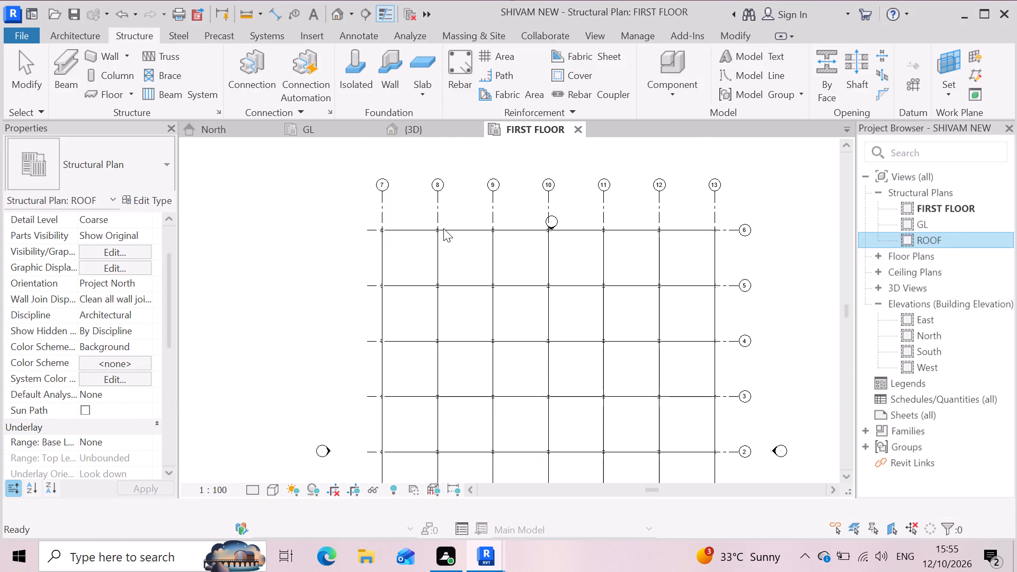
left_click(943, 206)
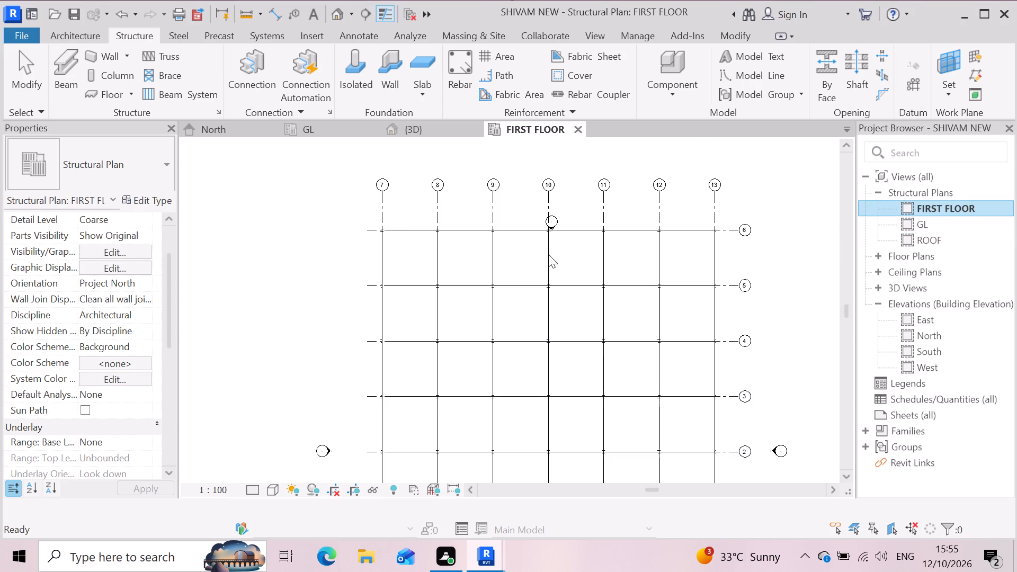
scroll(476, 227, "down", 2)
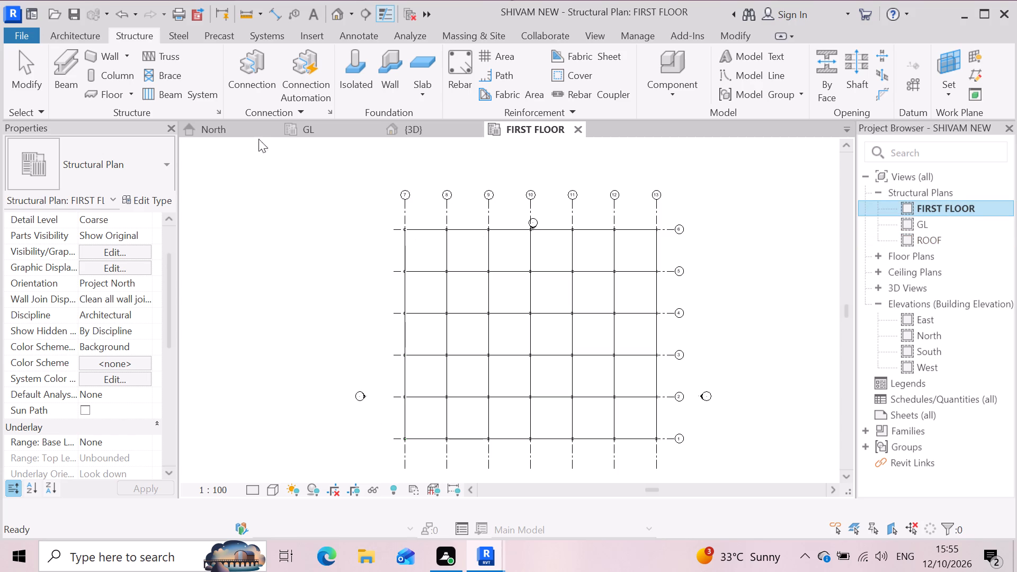
Place a Howe gabled 12-panel truss along grid line 6, spanning from grid 7 to grid 13 on the FIRST FLOOR plan.
left_click(150, 54)
scroll(399, 229, "up", 2)
left_click(409, 232)
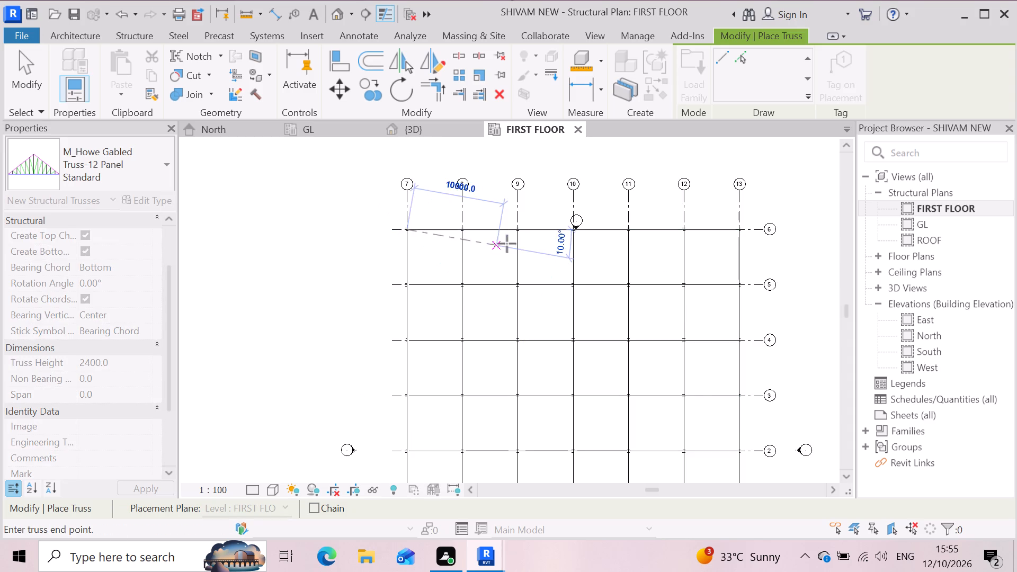
left_click(739, 232)
Place a second Howe gabled truss along grid line 1, spanning from grid 13 to grid 7.
scroll(745, 234, "down", 6)
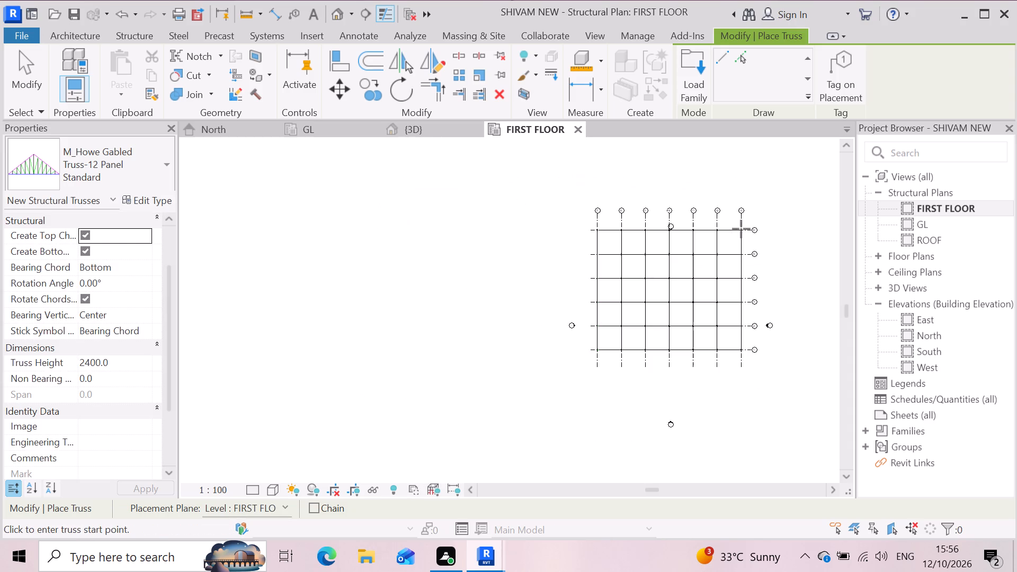
scroll(744, 340, "up", 3)
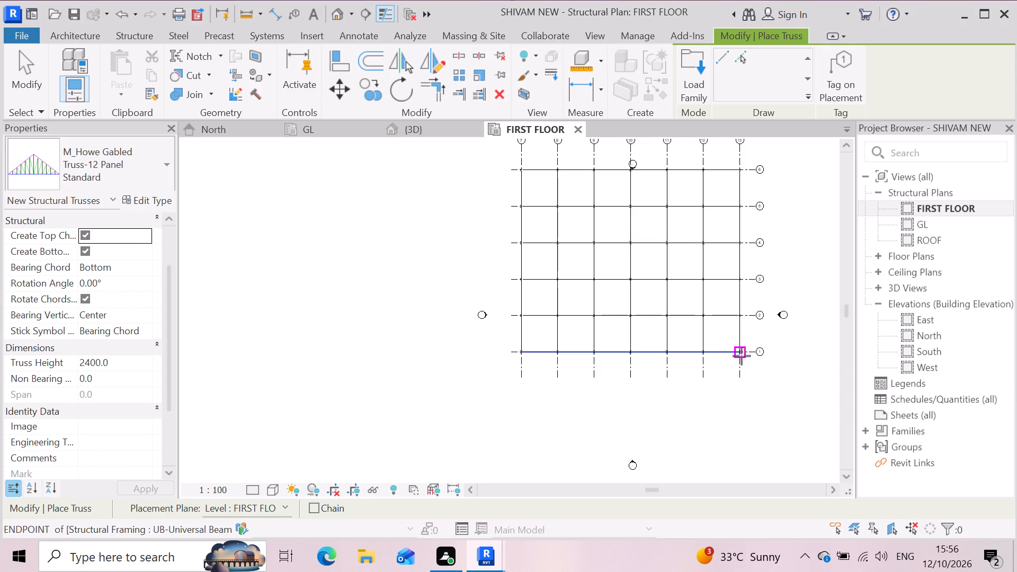
left_click(741, 355)
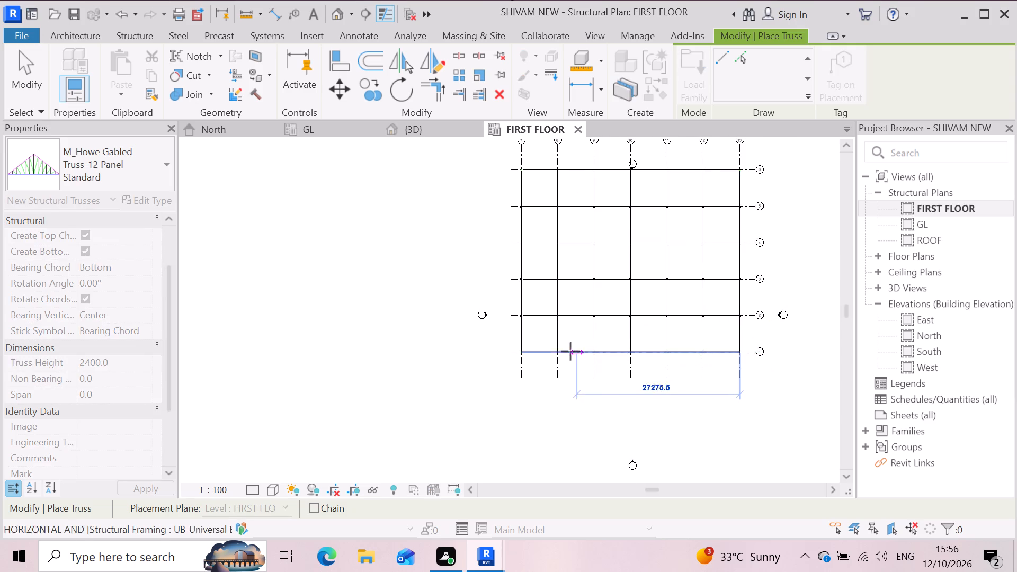
left_click(522, 353)
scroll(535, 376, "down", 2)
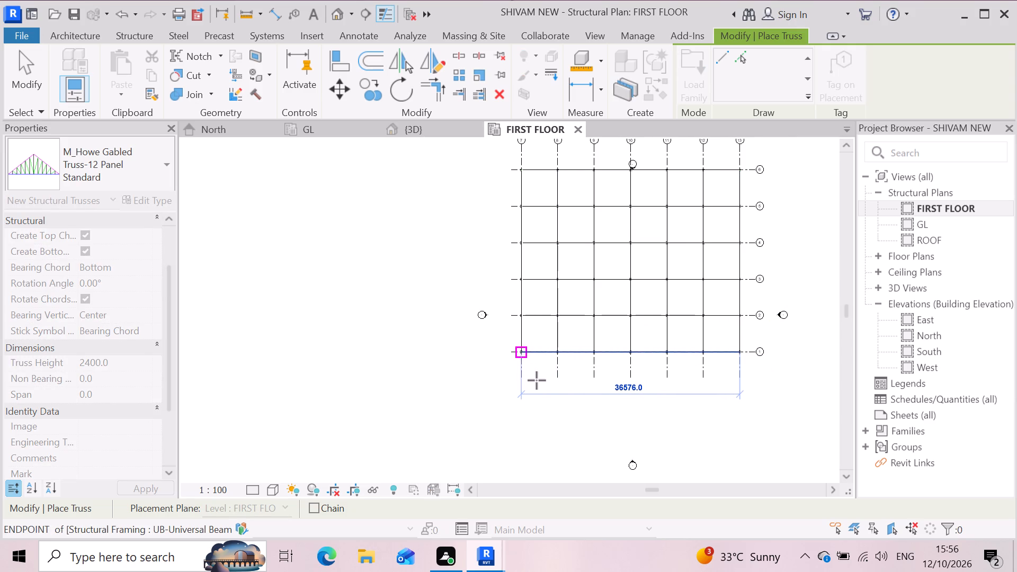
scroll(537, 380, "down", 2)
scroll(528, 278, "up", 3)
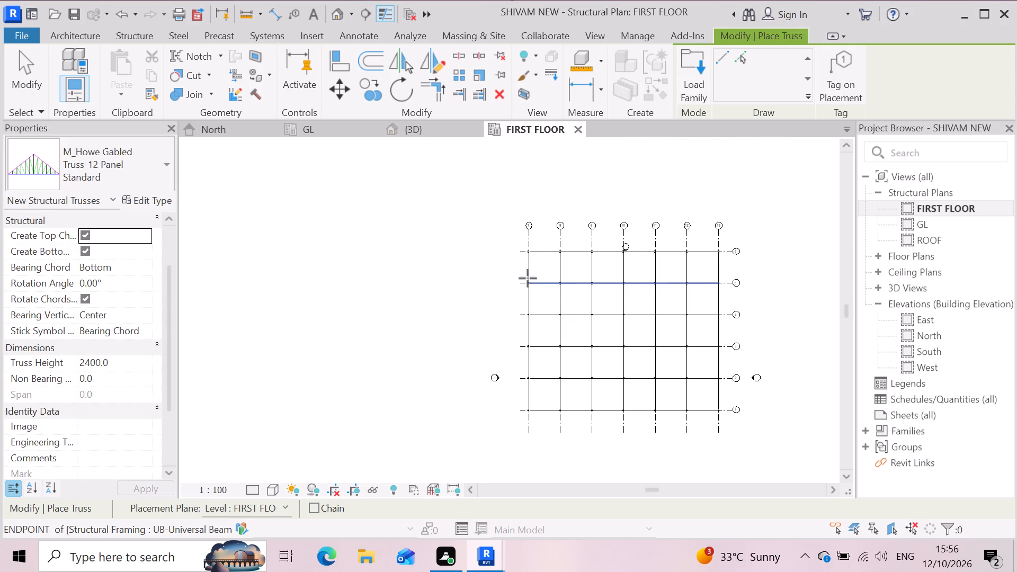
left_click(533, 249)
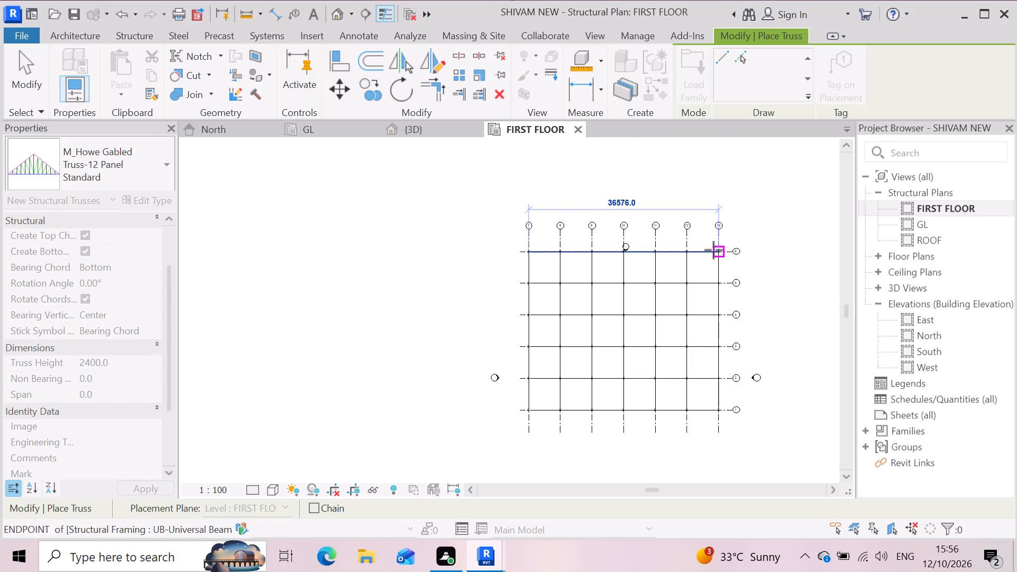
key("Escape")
Inspect the placed trusses on the steel frame in the 3D view and leave the Truss command.
left_click(433, 127)
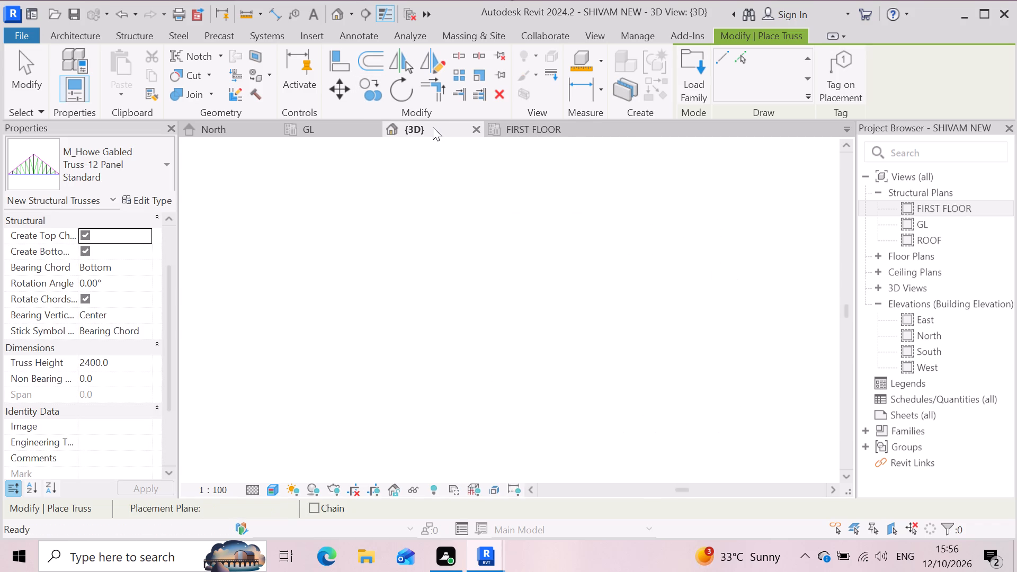
scroll(578, 386, "up", 2)
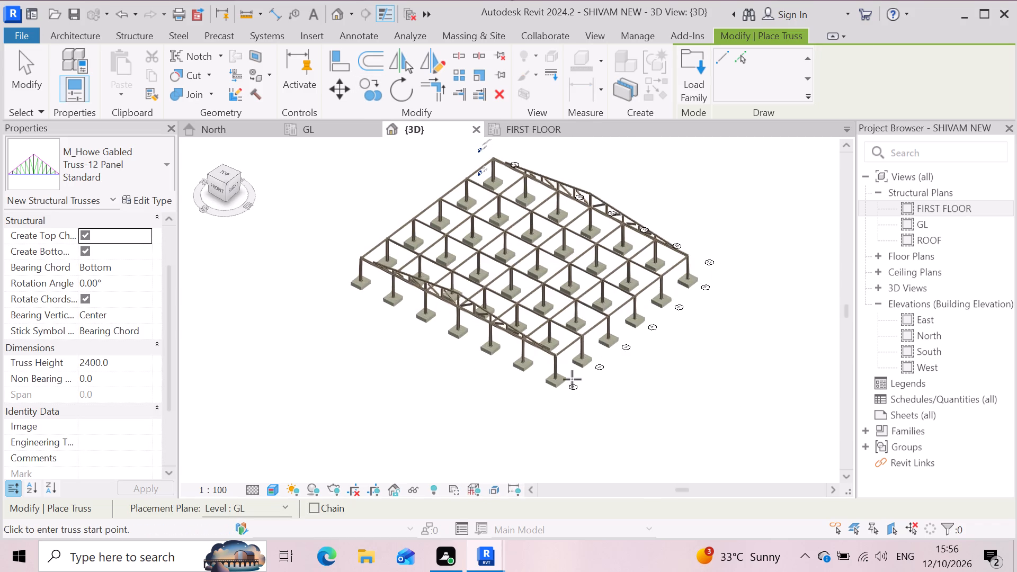
scroll(543, 348, "up", 3)
scroll(457, 287, "up", 6)
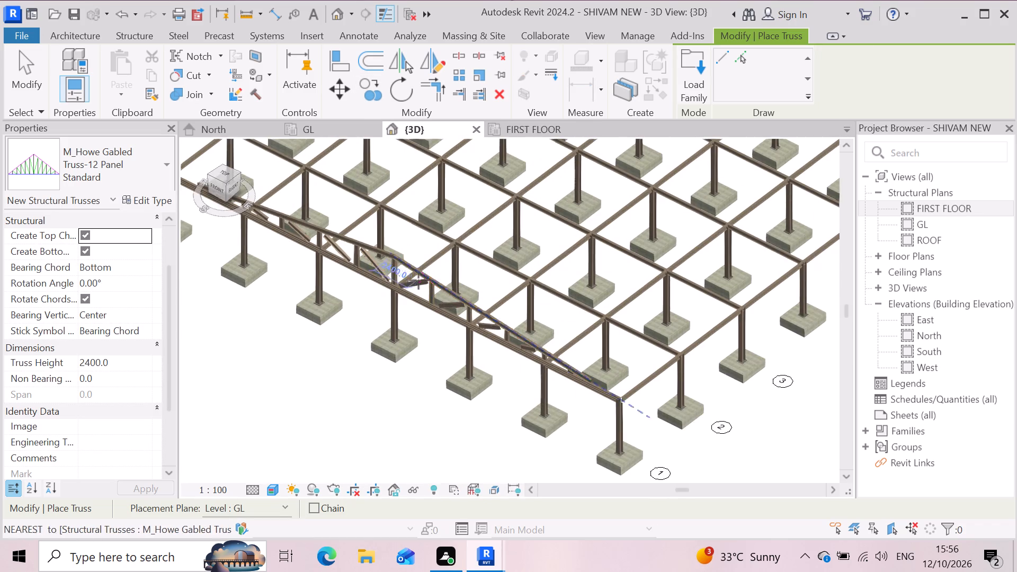
scroll(515, 336, "down", 3)
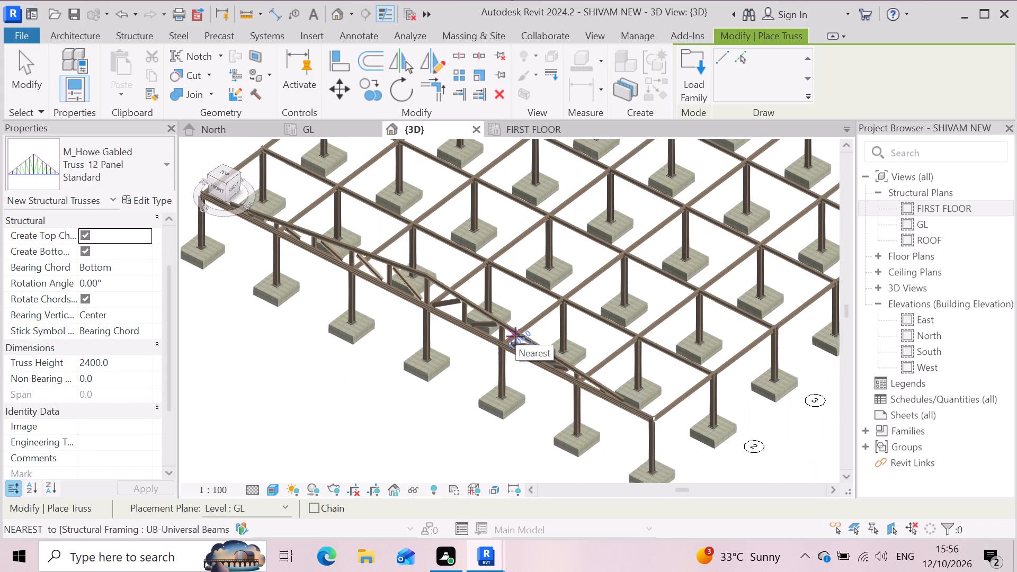
scroll(515, 336, "down", 2)
key("Escape")
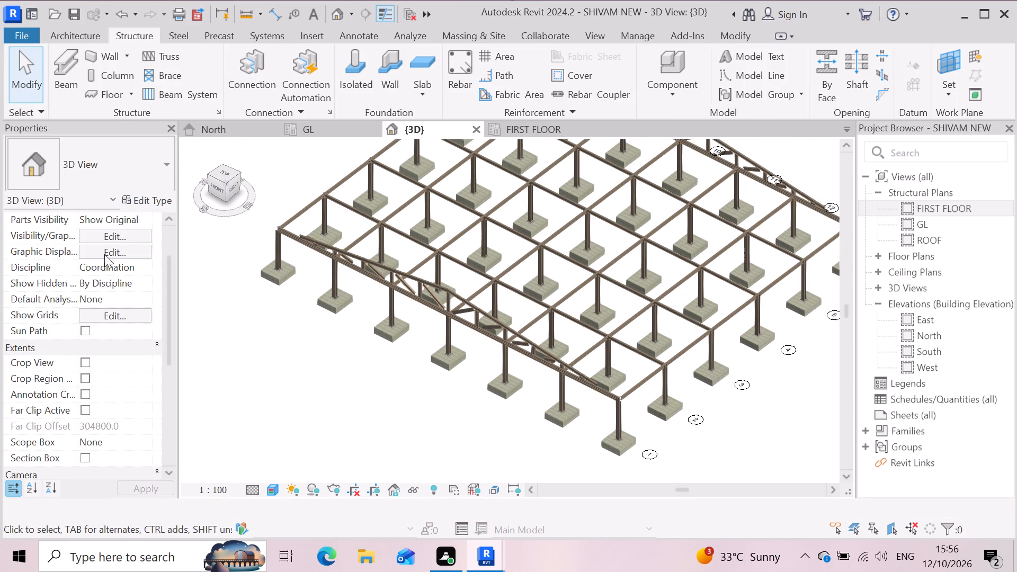
scroll(345, 257, "up", 3)
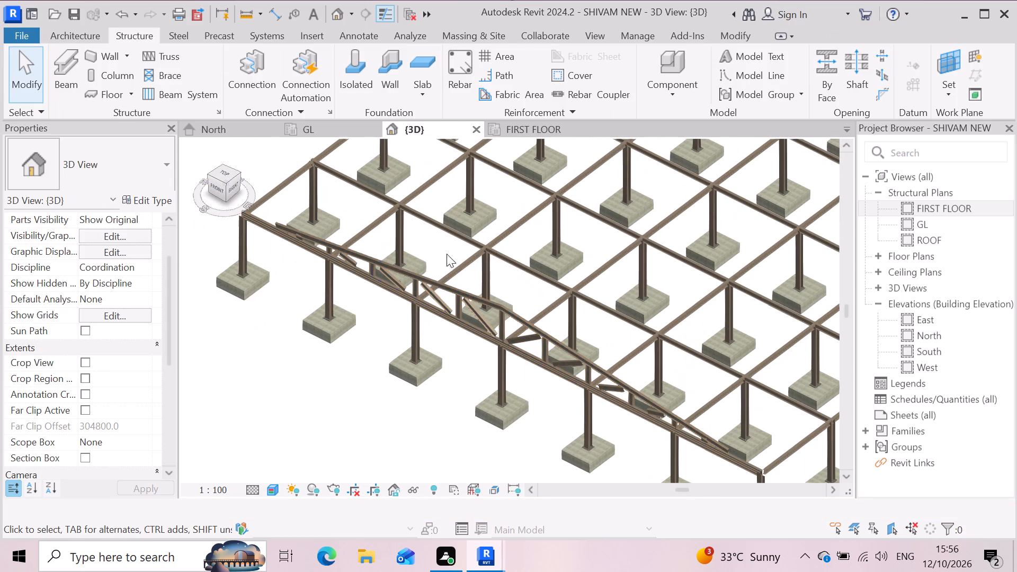
Select the truss along grid line 1 and examine its instance properties and the member joint at its peak.
left_click(463, 287)
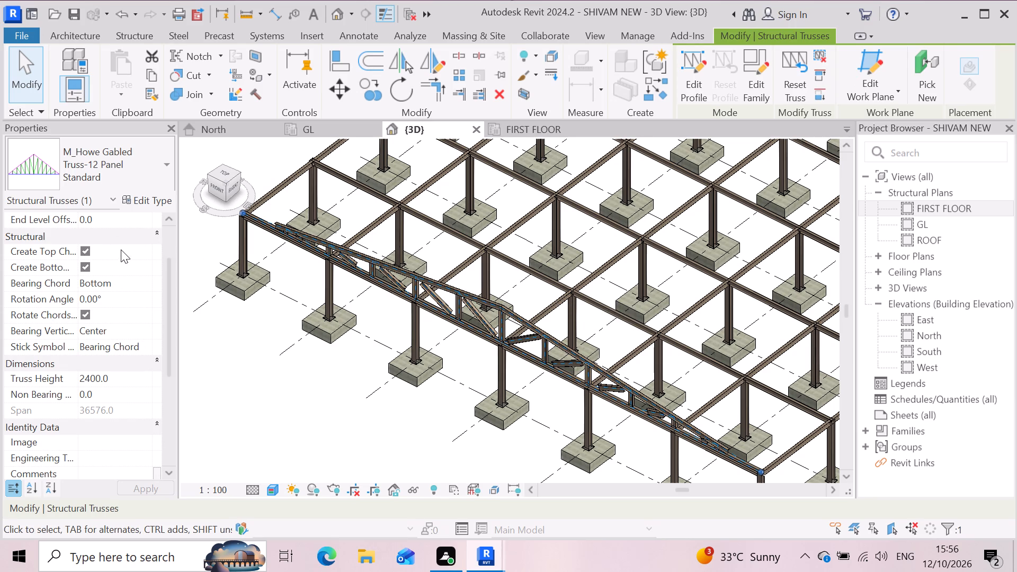
scroll(111, 382, "down", 2)
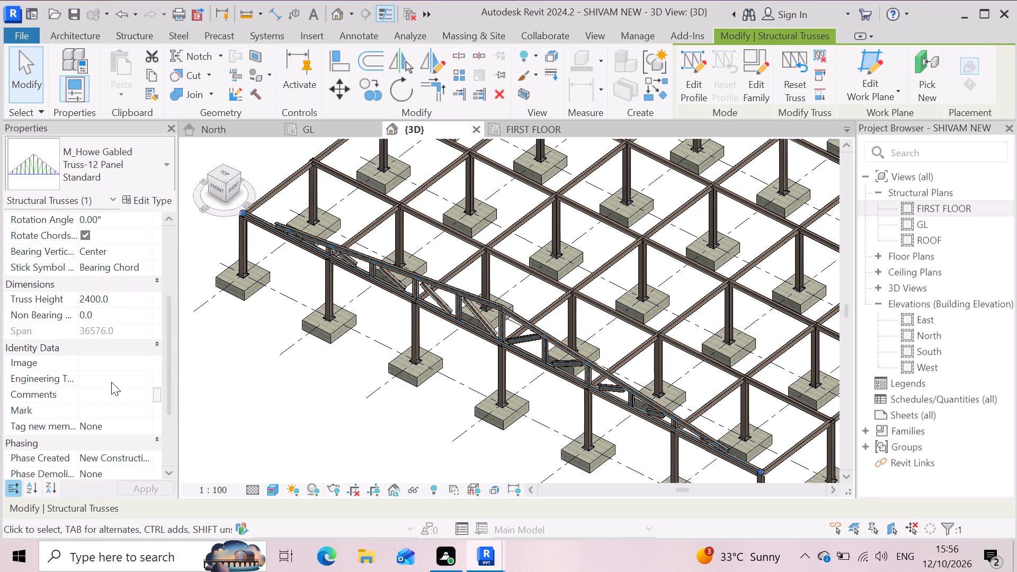
scroll(106, 334, "down", 4)
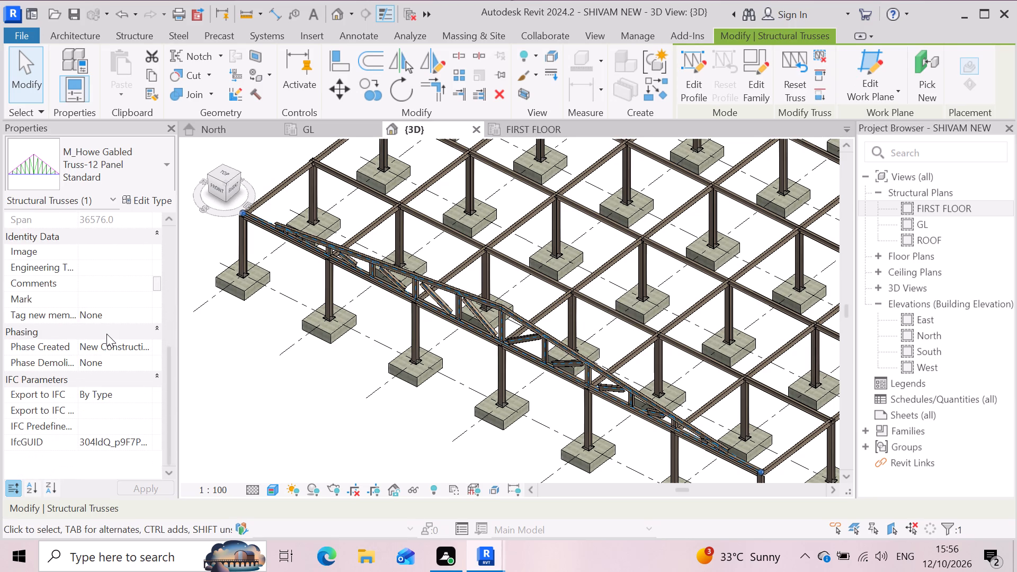
scroll(106, 334, "down", 1)
scroll(106, 334, "up", 13)
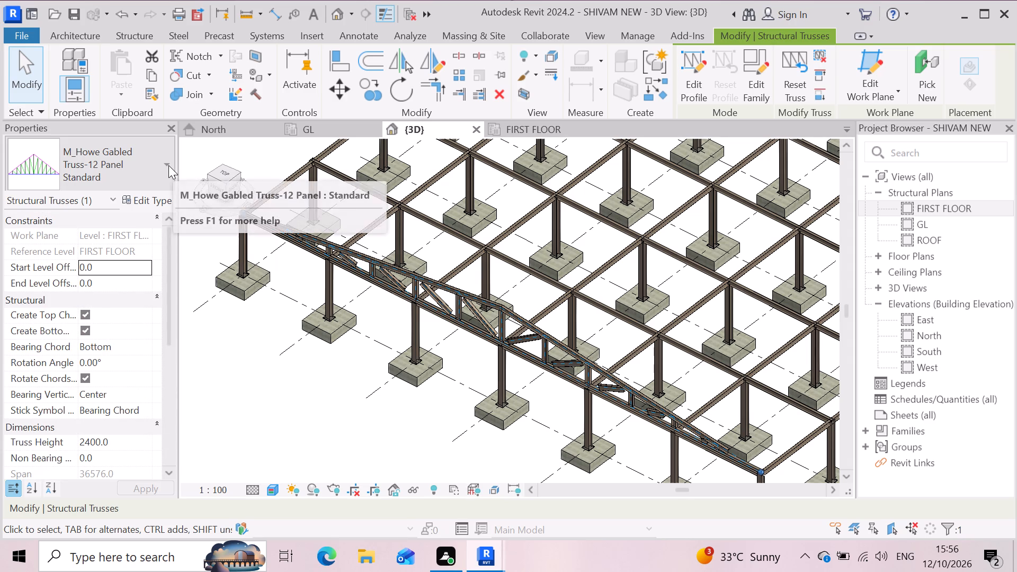
scroll(122, 295, "down", 1)
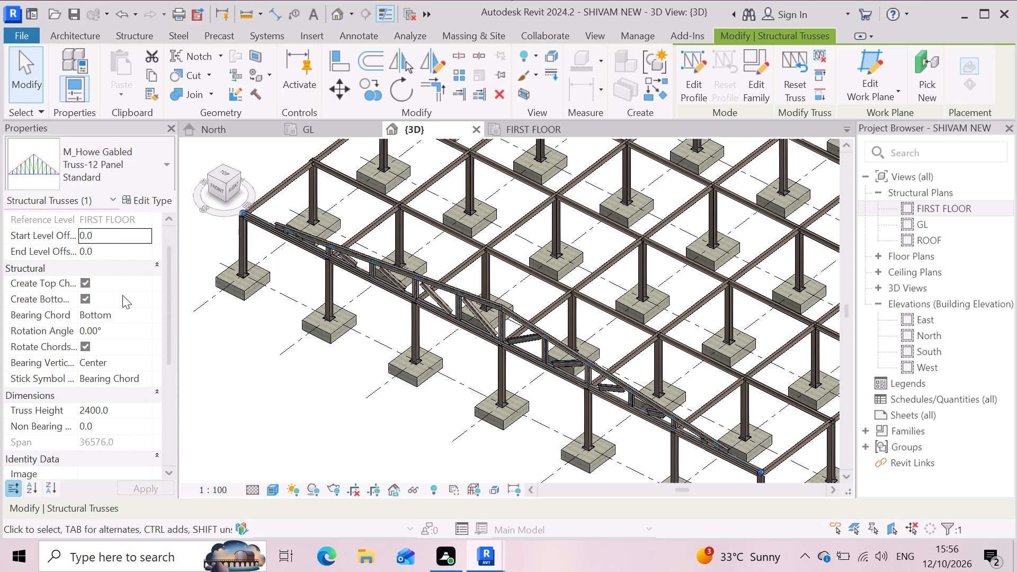
scroll(495, 339, "up", 5)
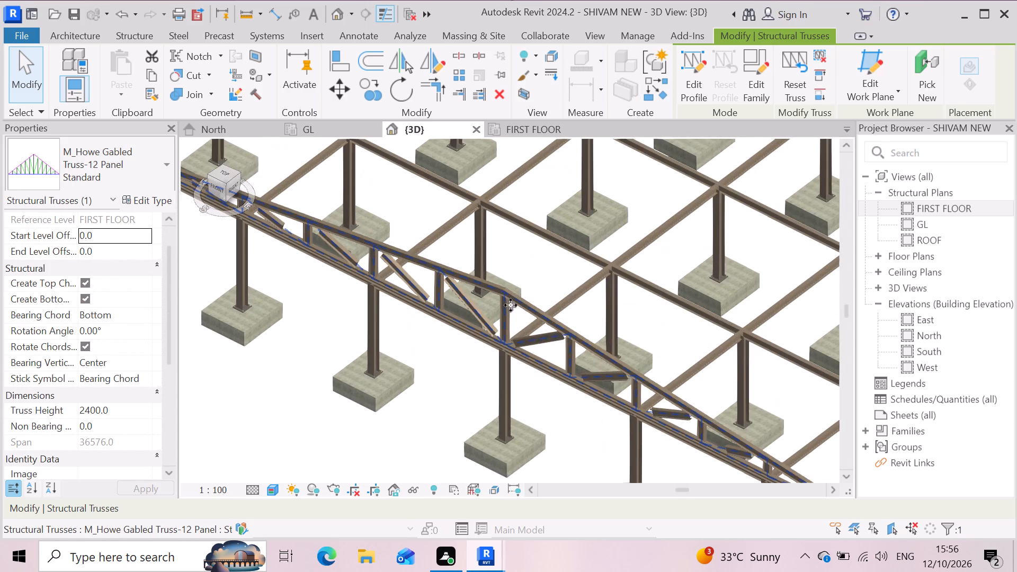
scroll(510, 301, "up", 11)
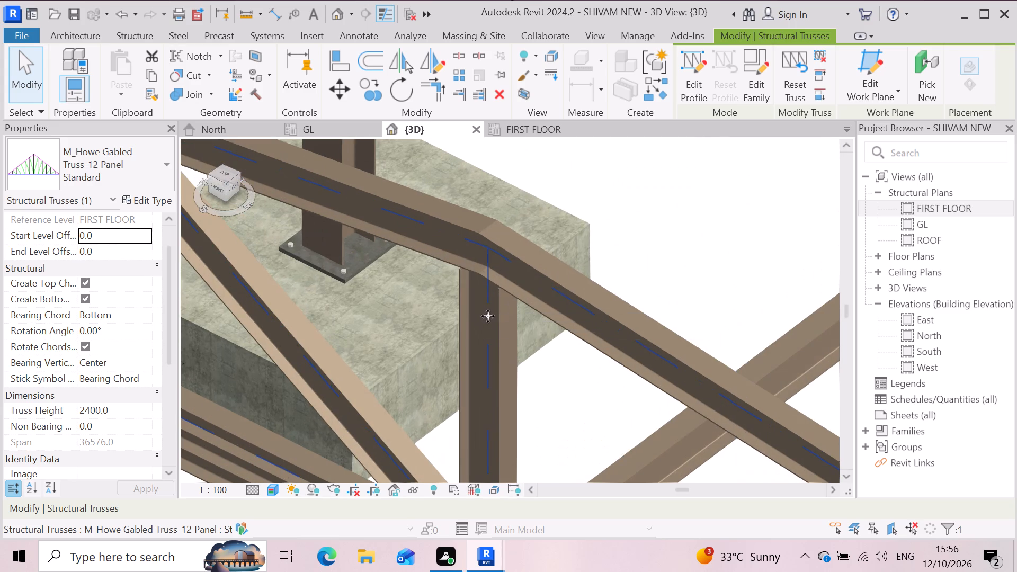
Examine both Howe gabled trusses on the steel frame from the front in 3D, including the grid line 1 truss's end bearing.
scroll(567, 257, "down", 17)
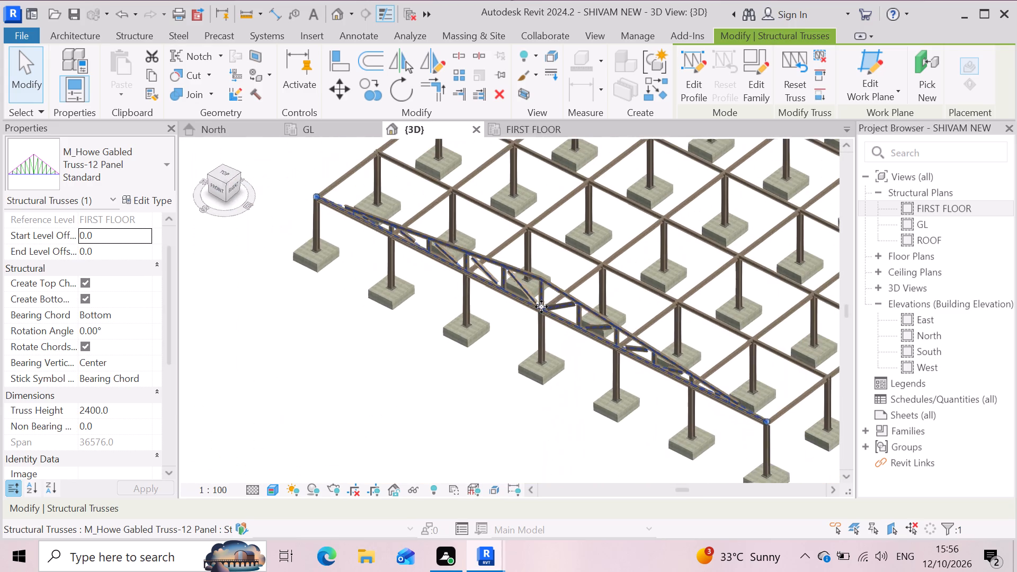
scroll(541, 307, "down", 3)
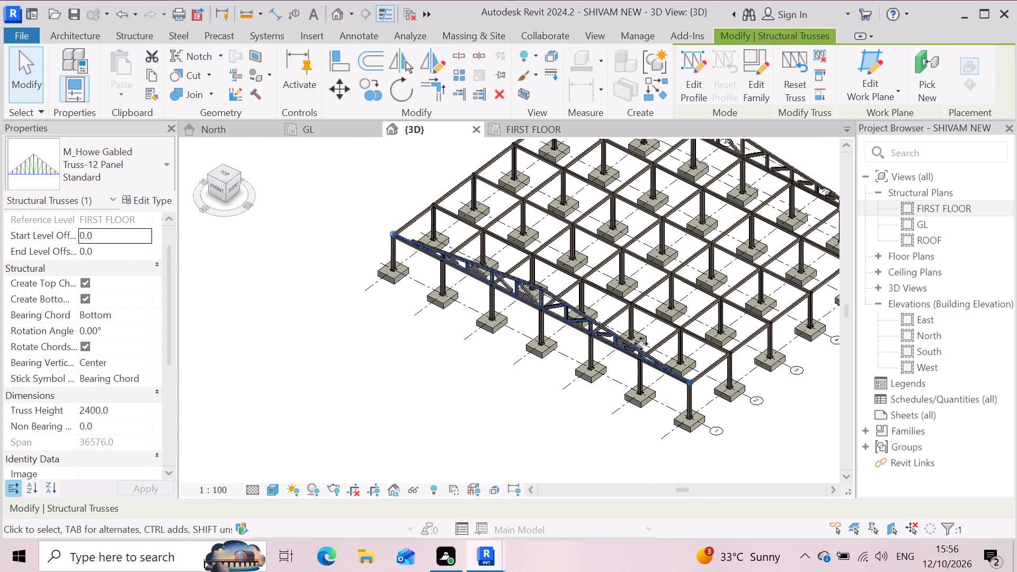
scroll(604, 346, "down", 2)
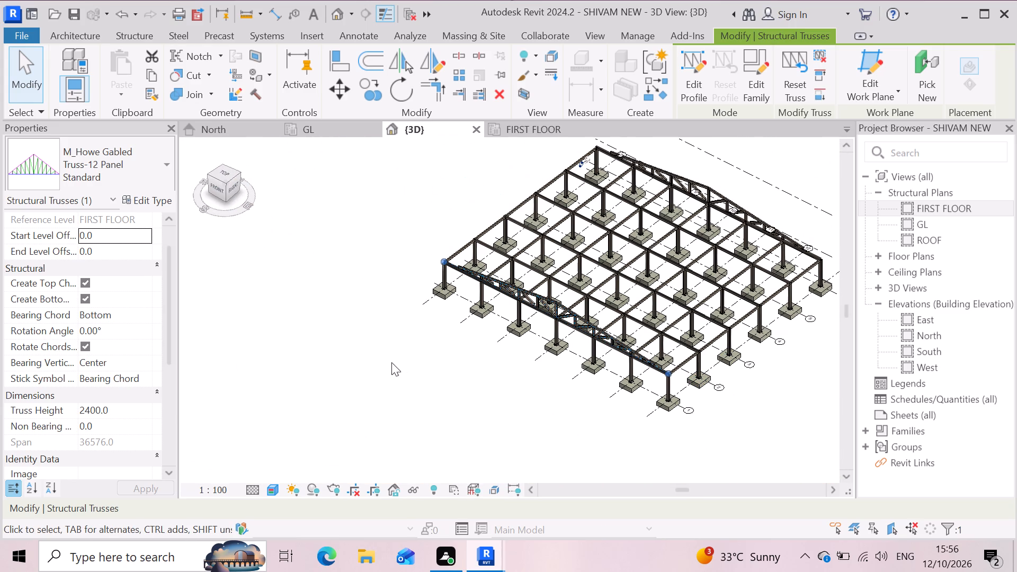
scroll(320, 334, "down", 1)
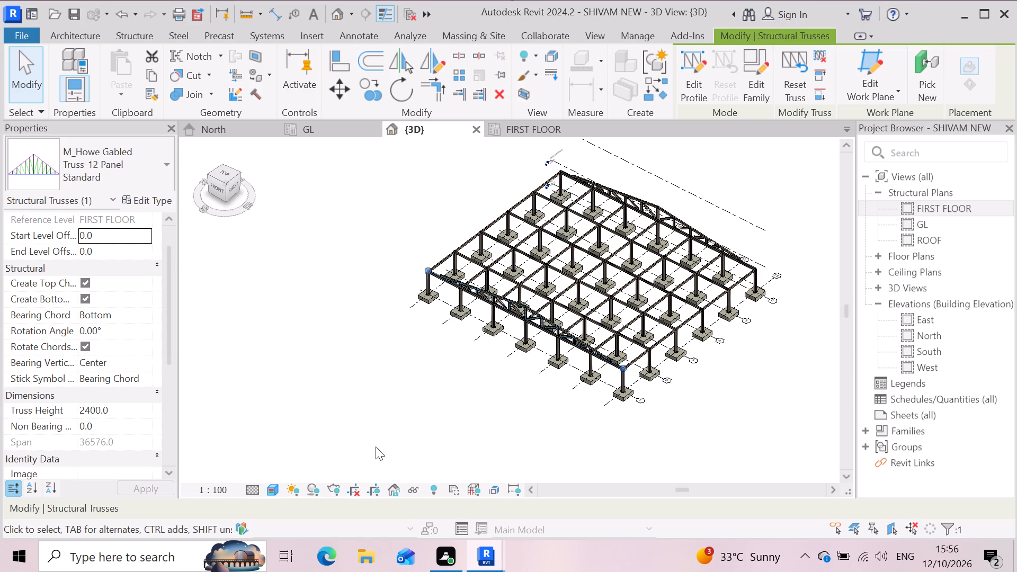
middle_click_drag(375, 446, 420, 365, "shift")
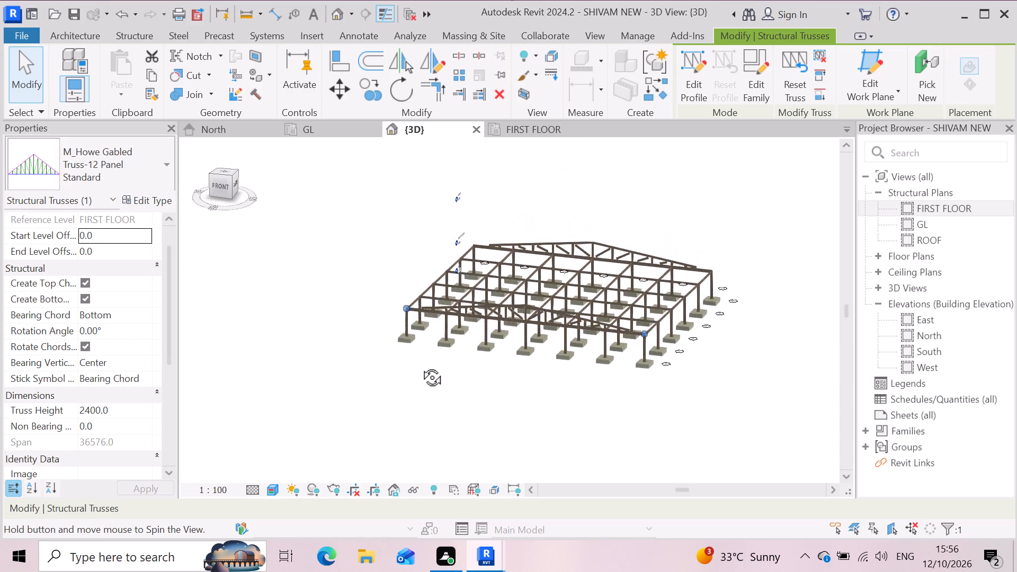
middle_click_drag(420, 365, 468, 330, "shift")
scroll(499, 298, "up", 3)
scroll(458, 385, "up", 3)
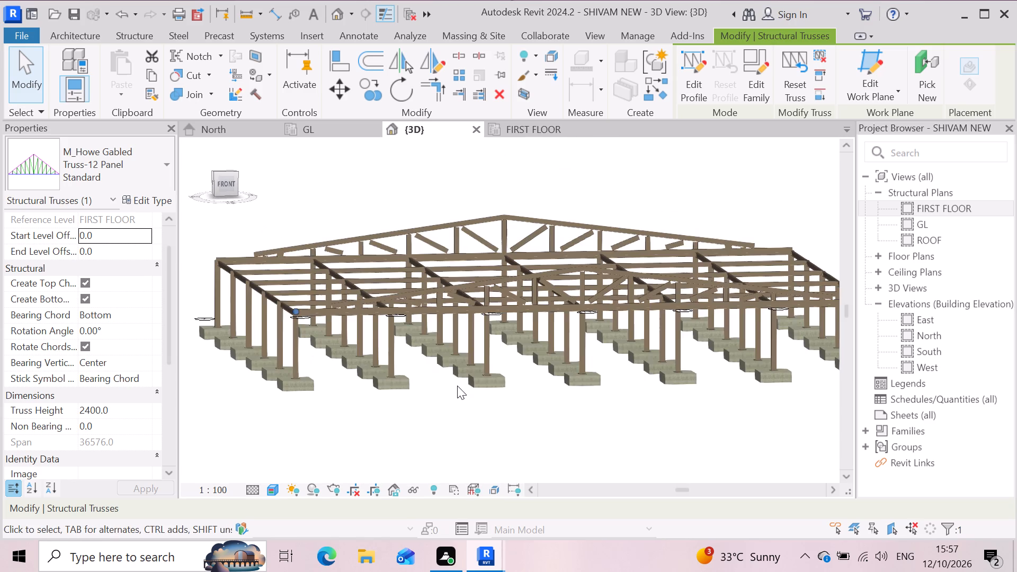
scroll(421, 334, "up", 3)
scroll(420, 333, "down", 2)
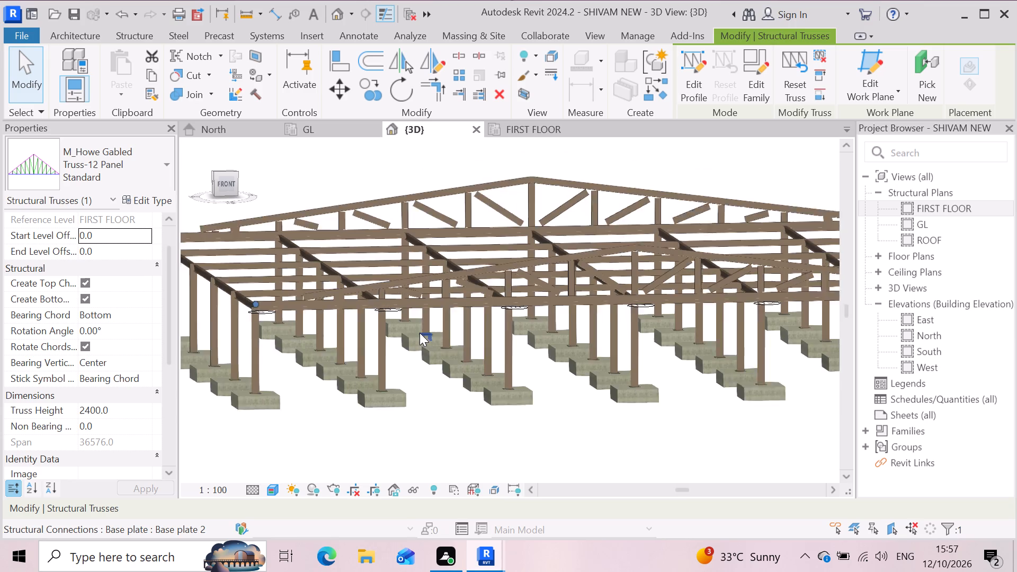
scroll(274, 318, "up", 13)
scroll(283, 302, "down", 2)
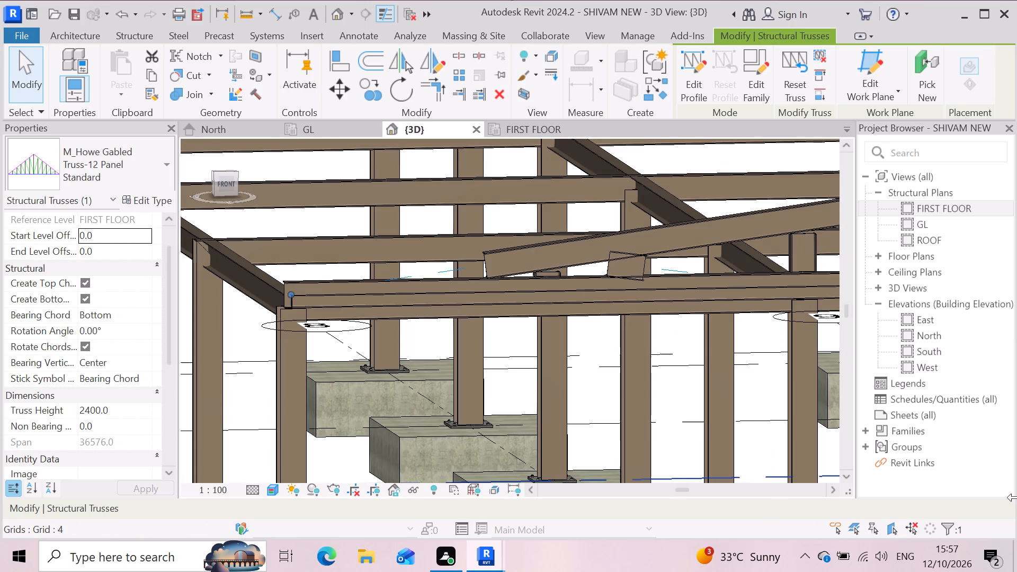
Open the North elevation and examine the selected truss's profile and its bearing end at grid 13.
double_click(966, 341)
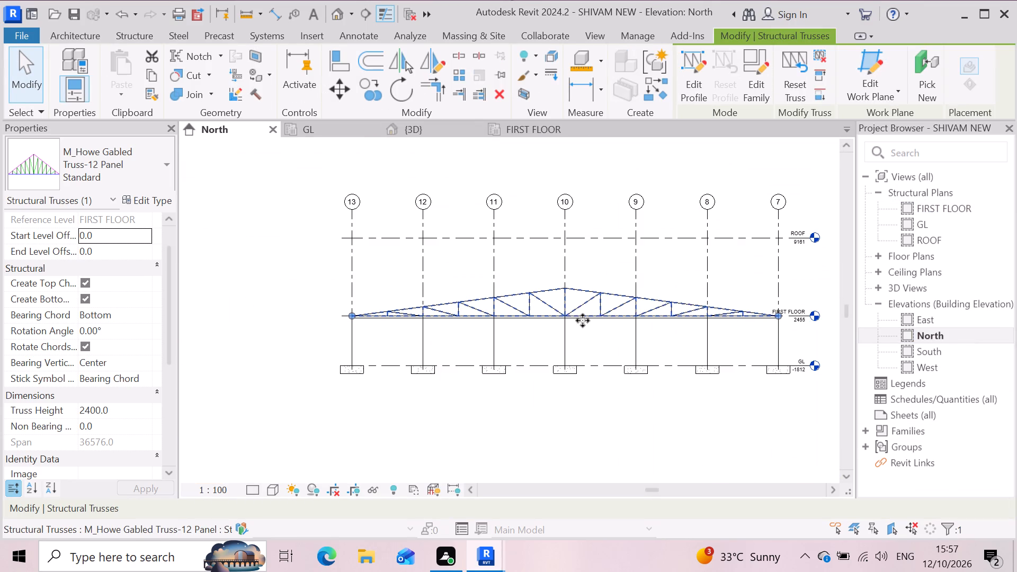
scroll(545, 310, "up", 2)
scroll(307, 327, "up", 4)
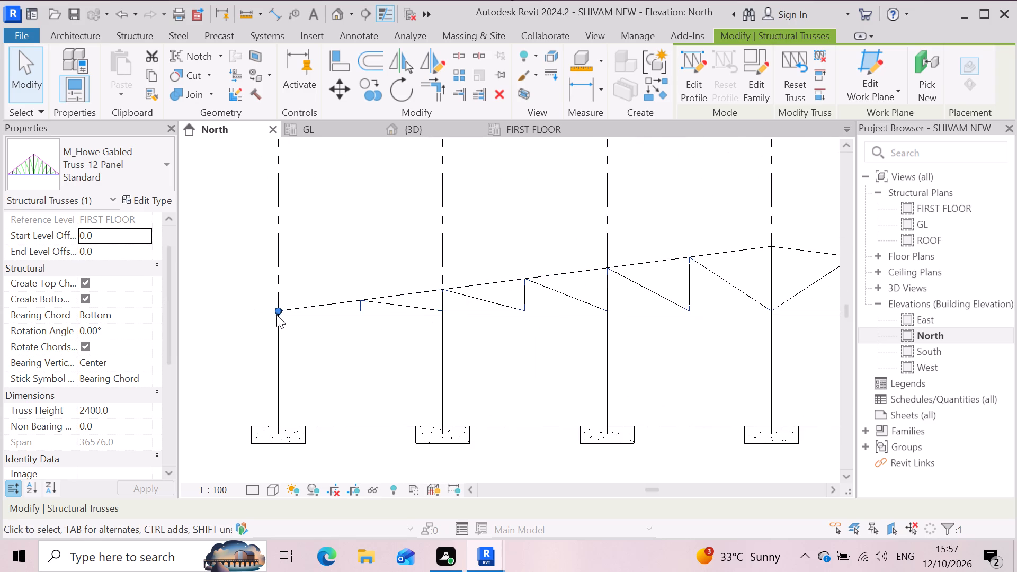
scroll(279, 311, "down", 2)
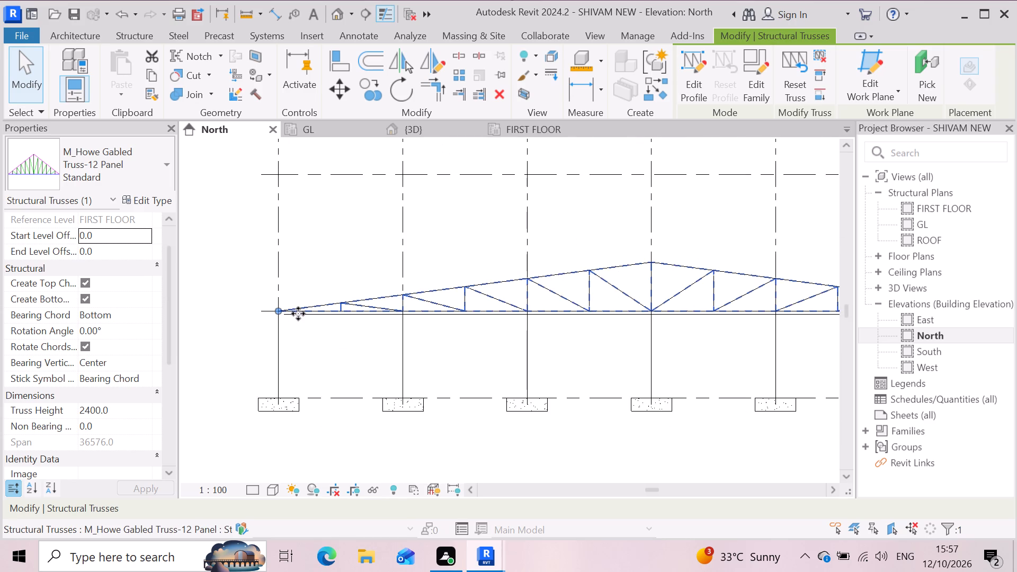
scroll(301, 311, "down", 3)
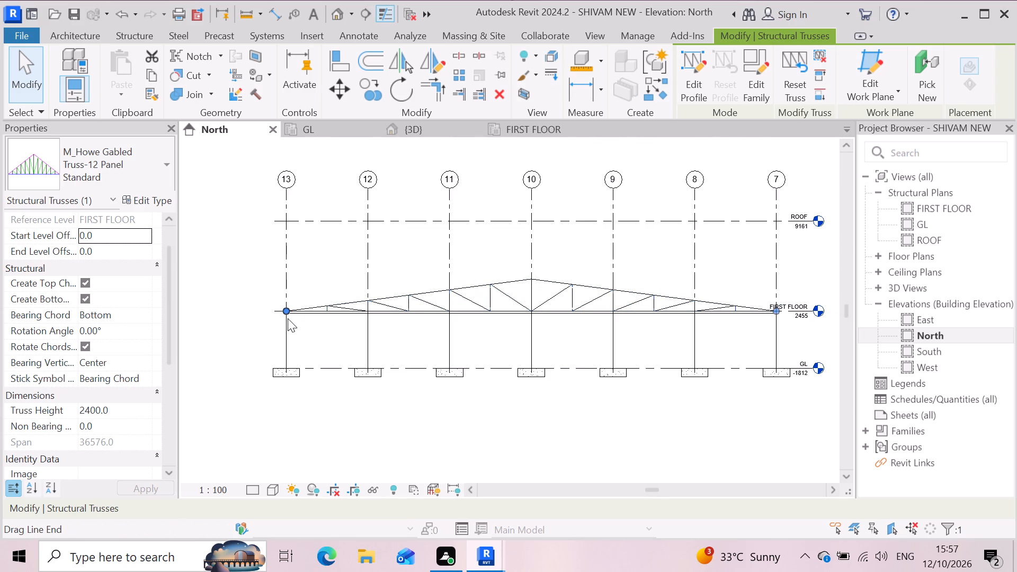
scroll(288, 318, "up", 2)
scroll(334, 324, "down", 2)
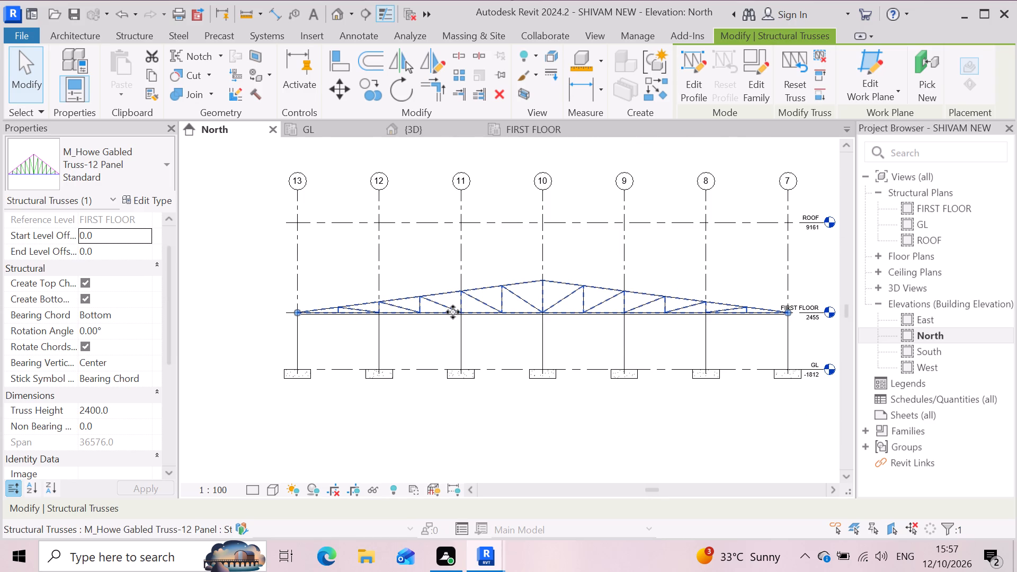
Review the selected truss's instance properties, from the start and end level offsets through the structural, dimension and identity data.
left_click(454, 311)
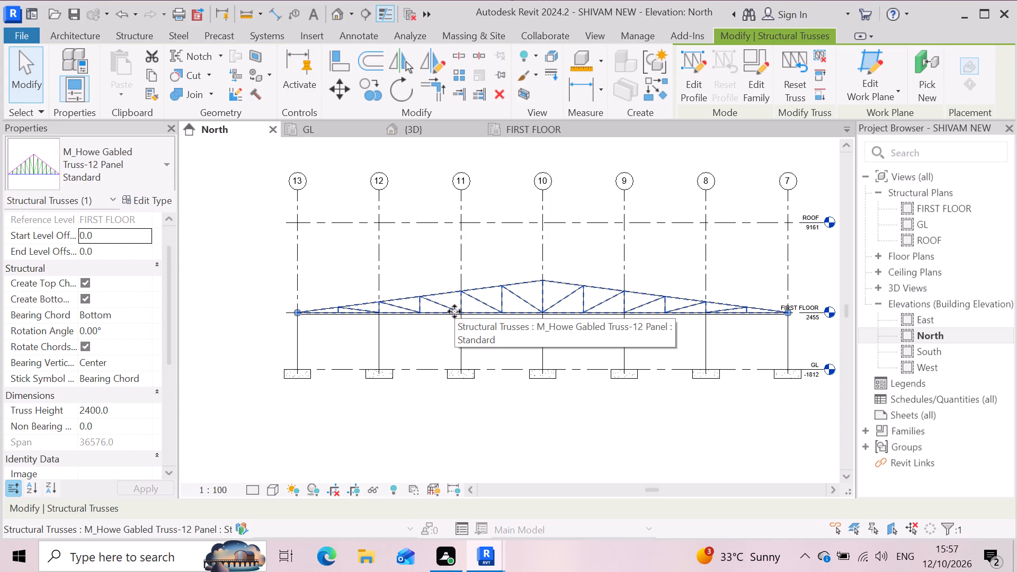
left_click(117, 253)
left_click(133, 253)
left_click(111, 230)
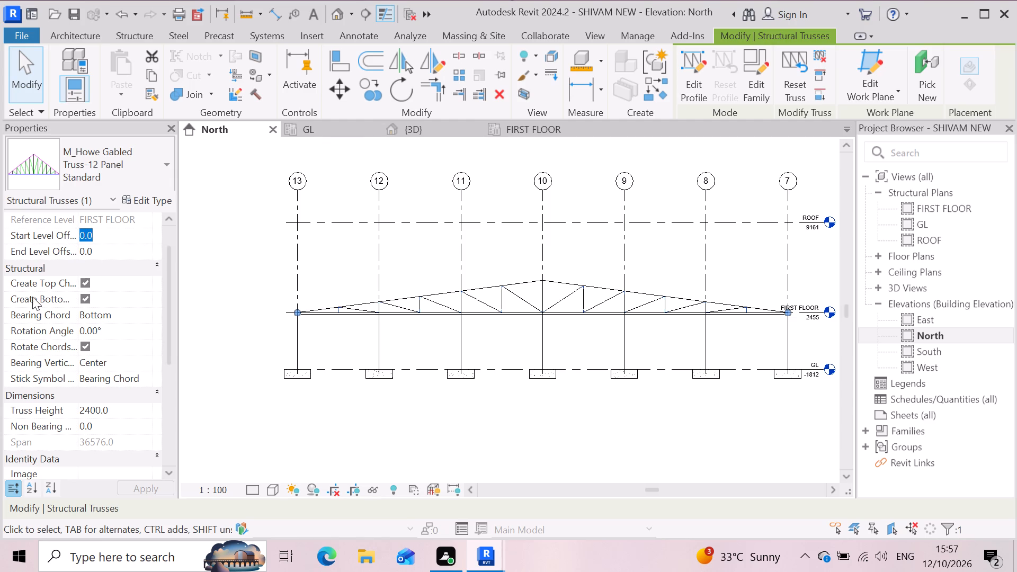
scroll(123, 361, "down", 4)
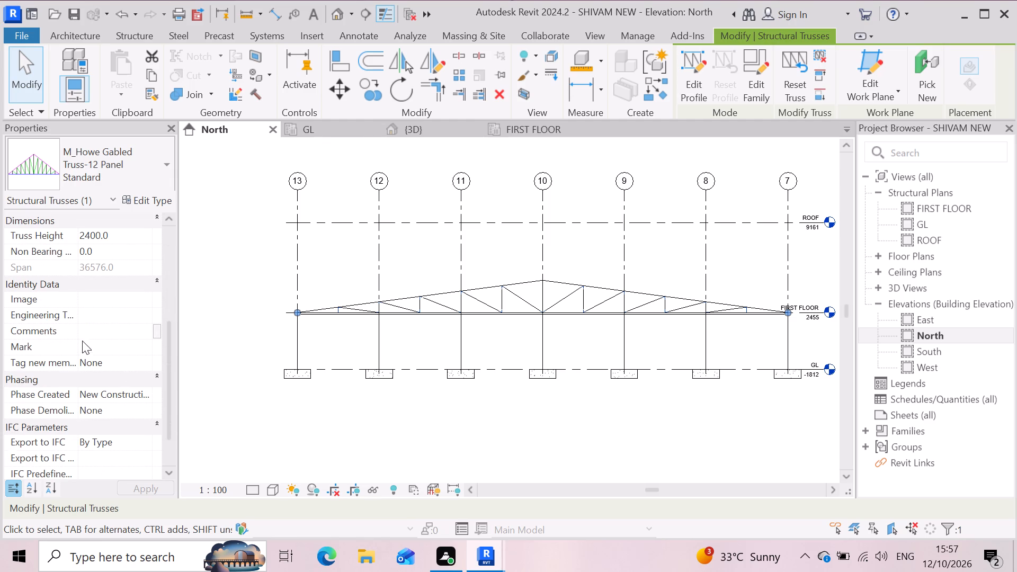
scroll(78, 328, "down", 3)
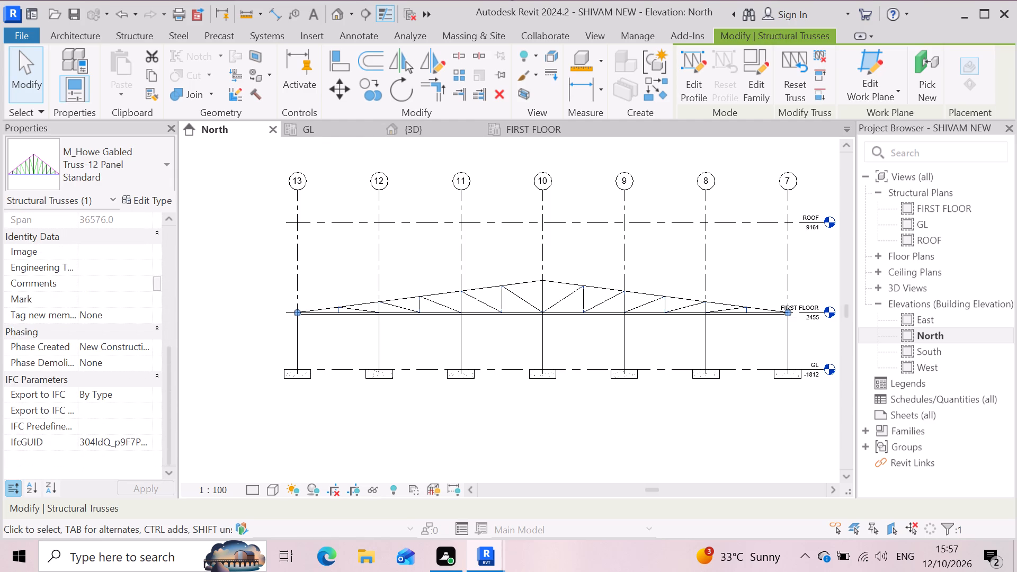
scroll(78, 325, "up", 6)
scroll(78, 325, "down", 1)
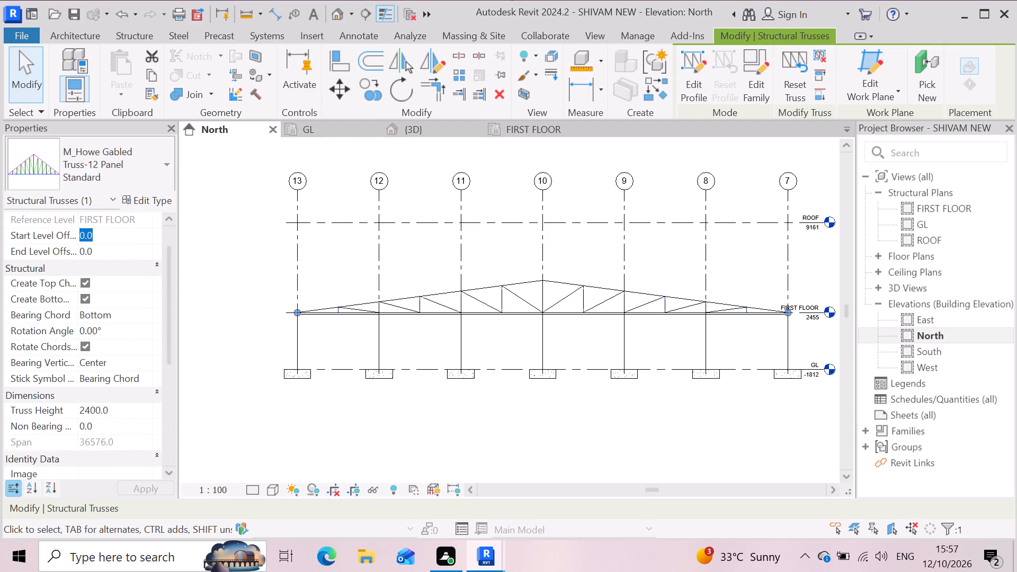
scroll(78, 325, "down", 1)
scroll(78, 325, "up", 1)
scroll(83, 423, "up", 2)
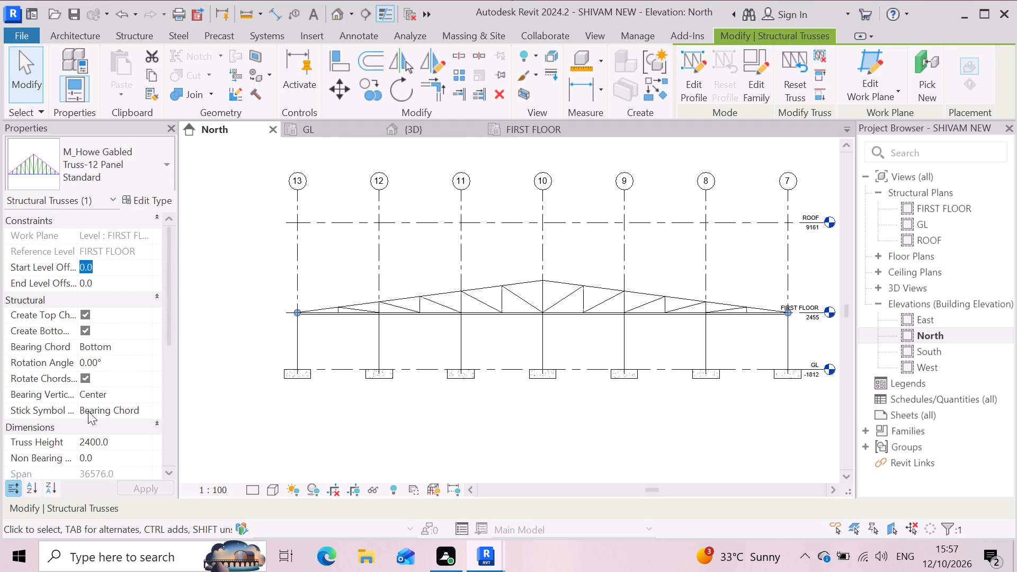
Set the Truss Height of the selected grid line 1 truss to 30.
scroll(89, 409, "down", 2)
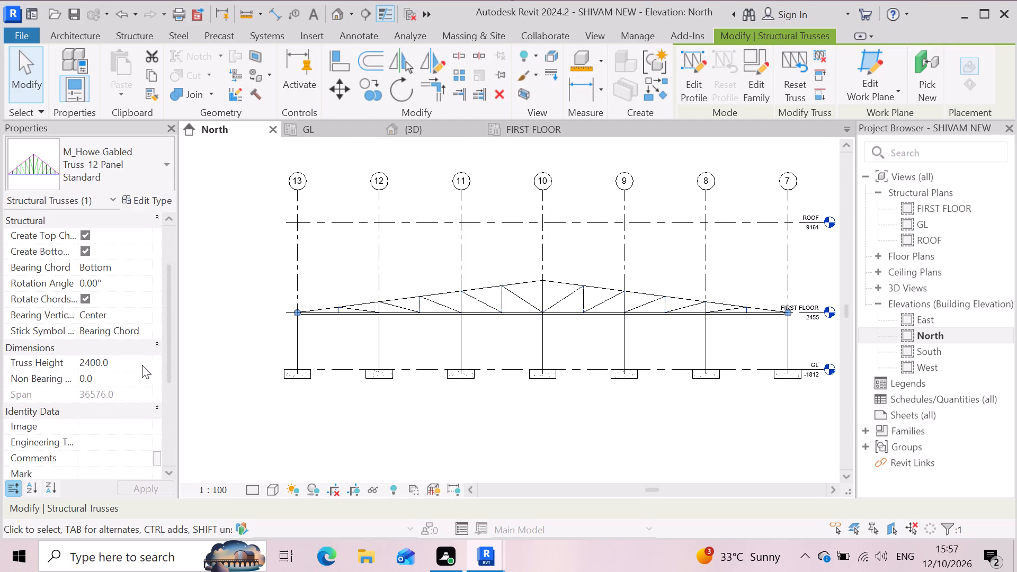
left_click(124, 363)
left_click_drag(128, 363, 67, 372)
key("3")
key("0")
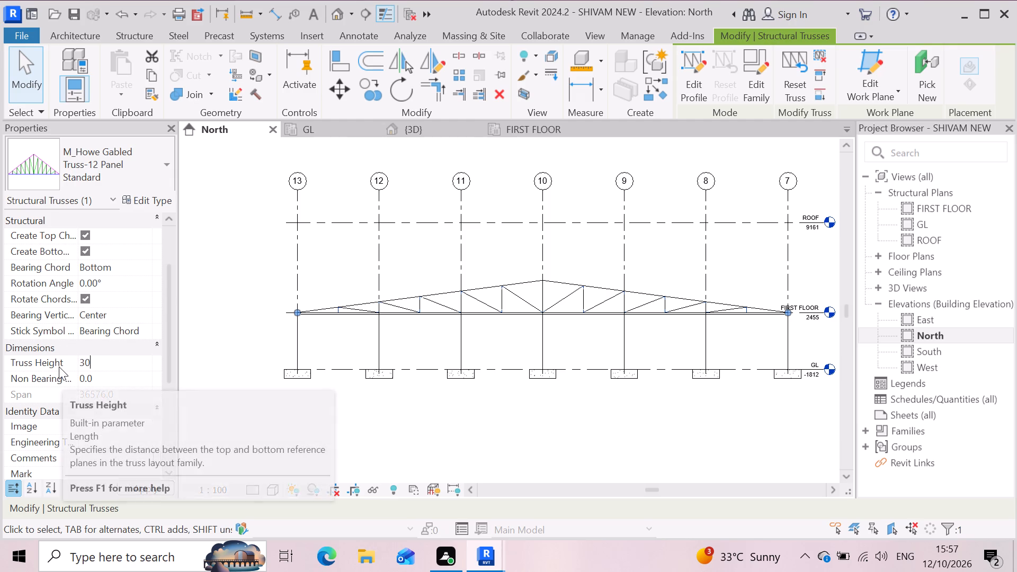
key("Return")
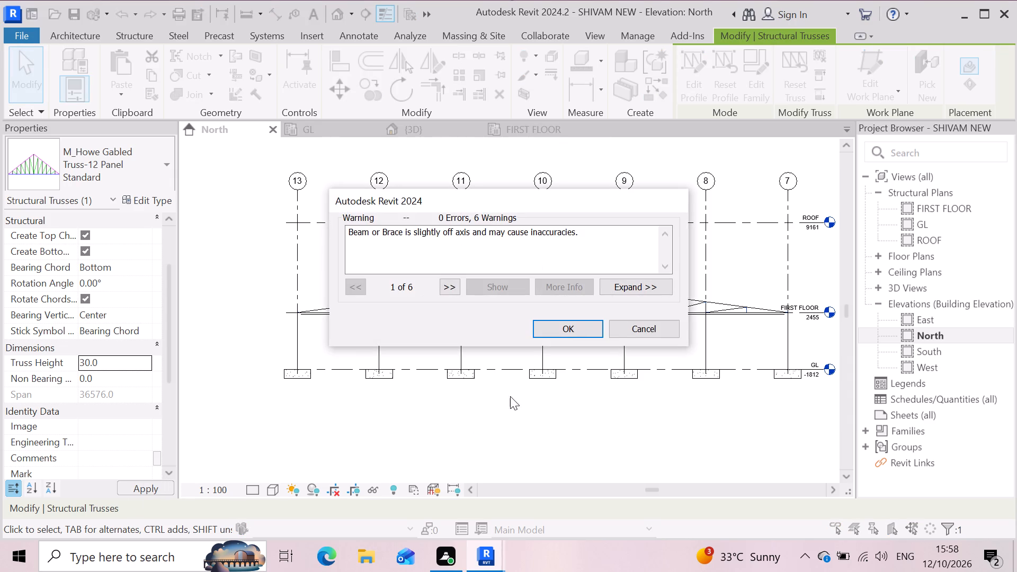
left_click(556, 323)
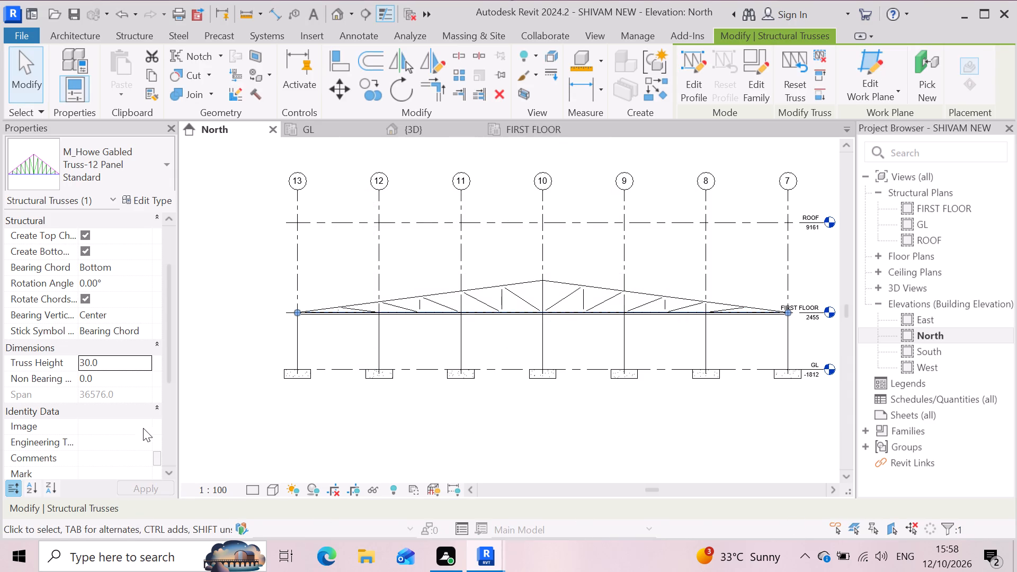
Examine the edited truss's chords in the North elevation and its overall shape in the 3D view.
scroll(503, 306, "up", 3)
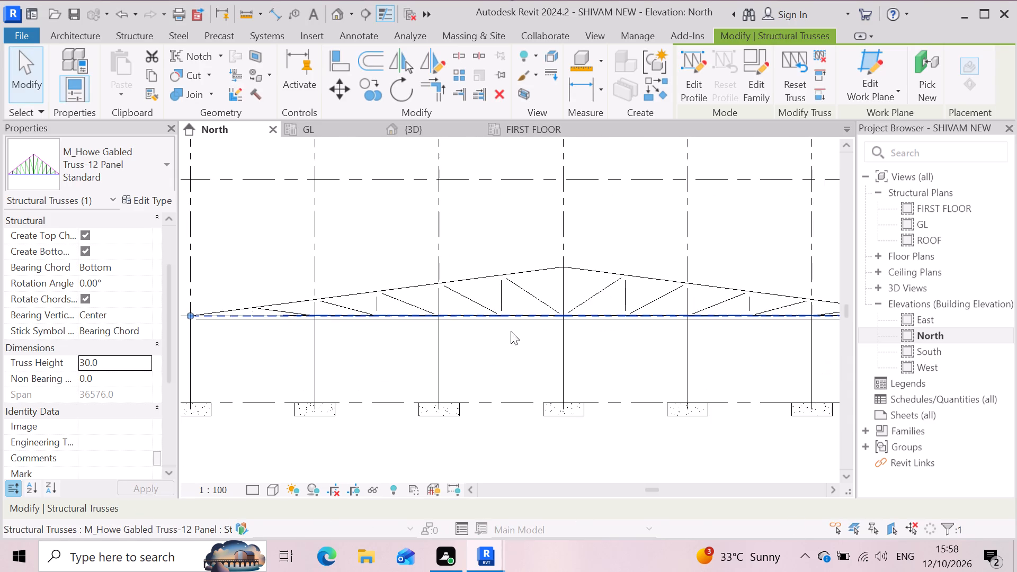
scroll(533, 344, "up", 6)
scroll(566, 299, "up", 6)
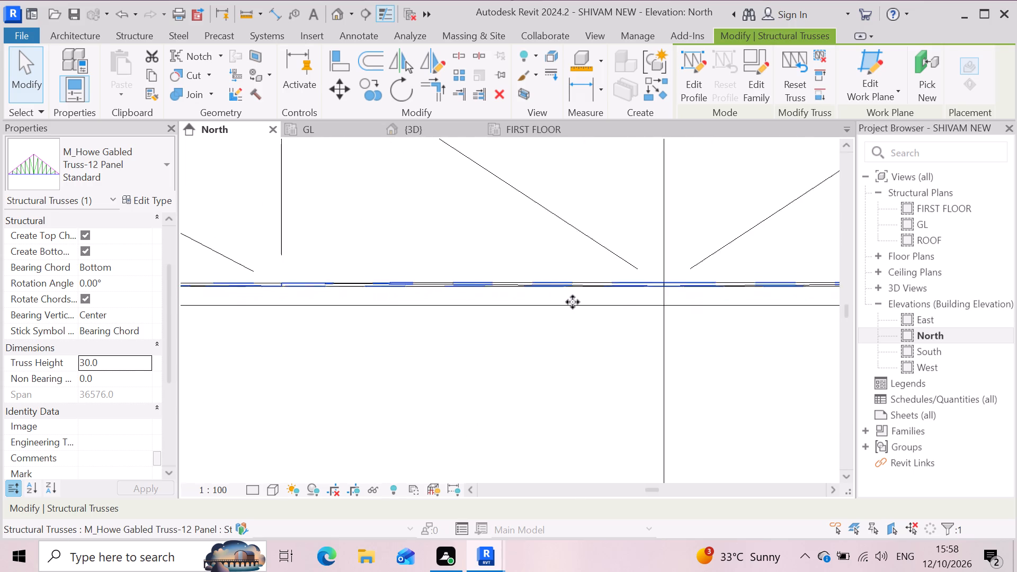
scroll(573, 302, "up", 8)
scroll(578, 299, "down", 7)
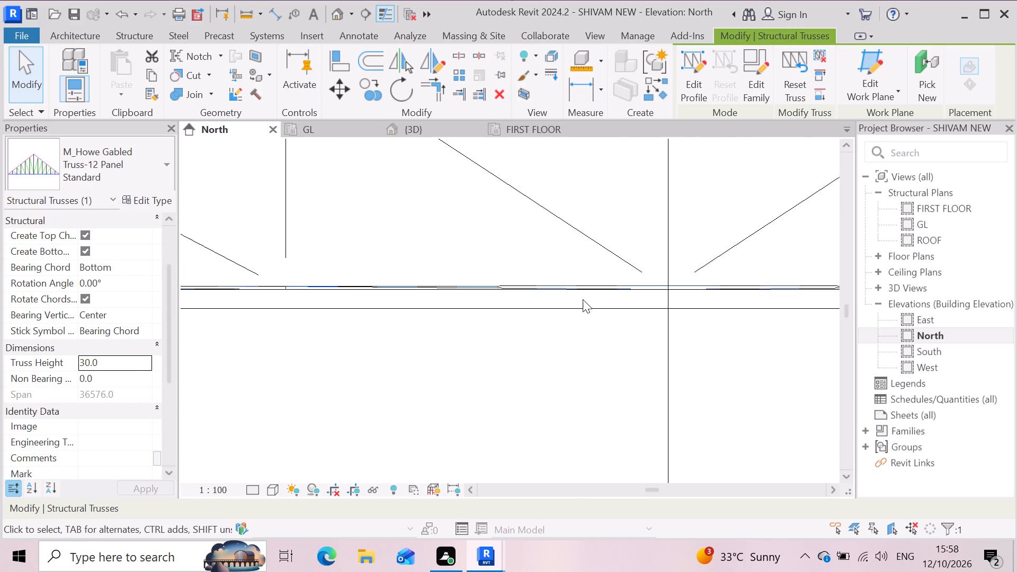
left_click(446, 127)
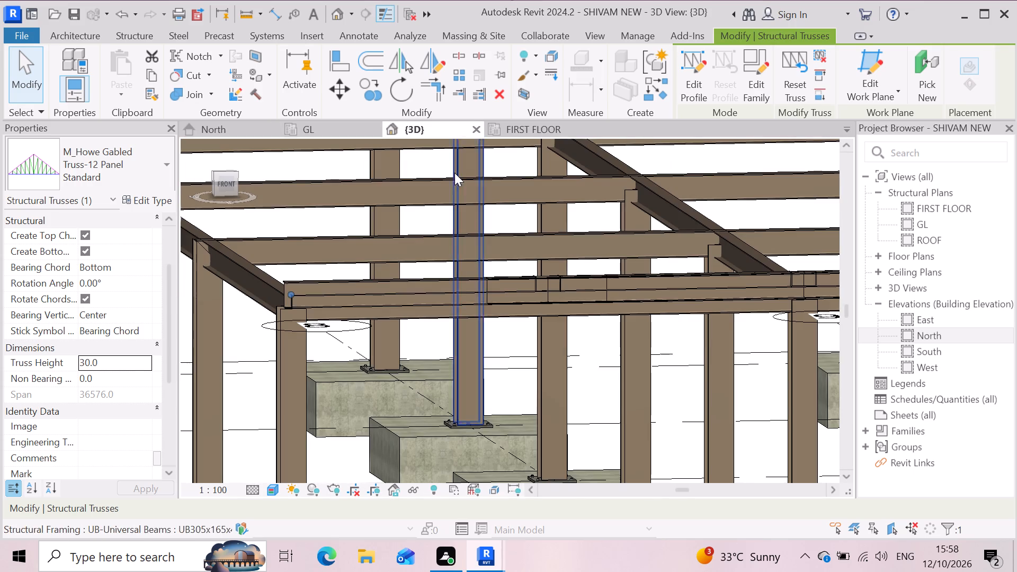
scroll(561, 369, "down", 13)
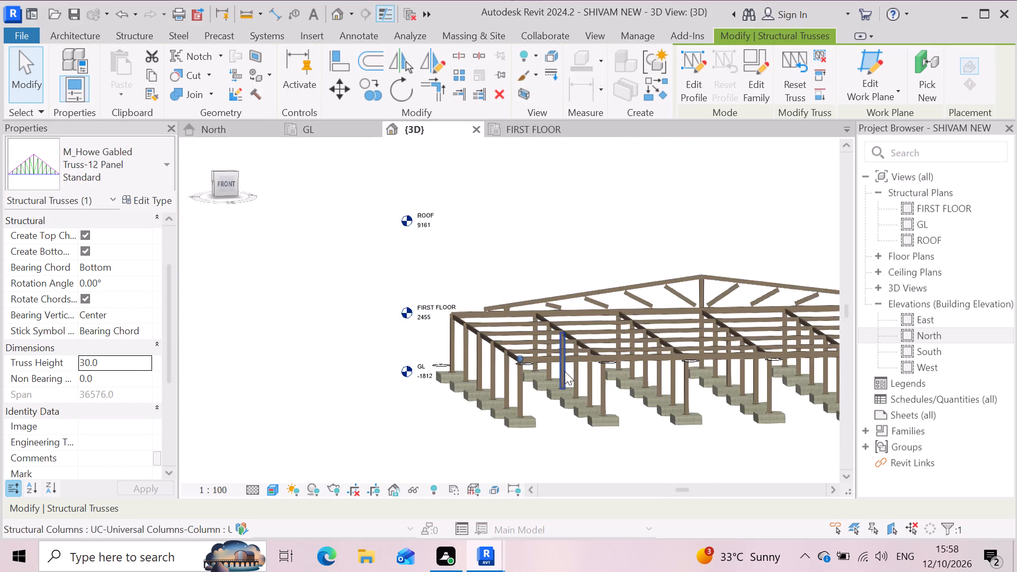
scroll(492, 332, "down", 3)
scroll(626, 351, "down", 3)
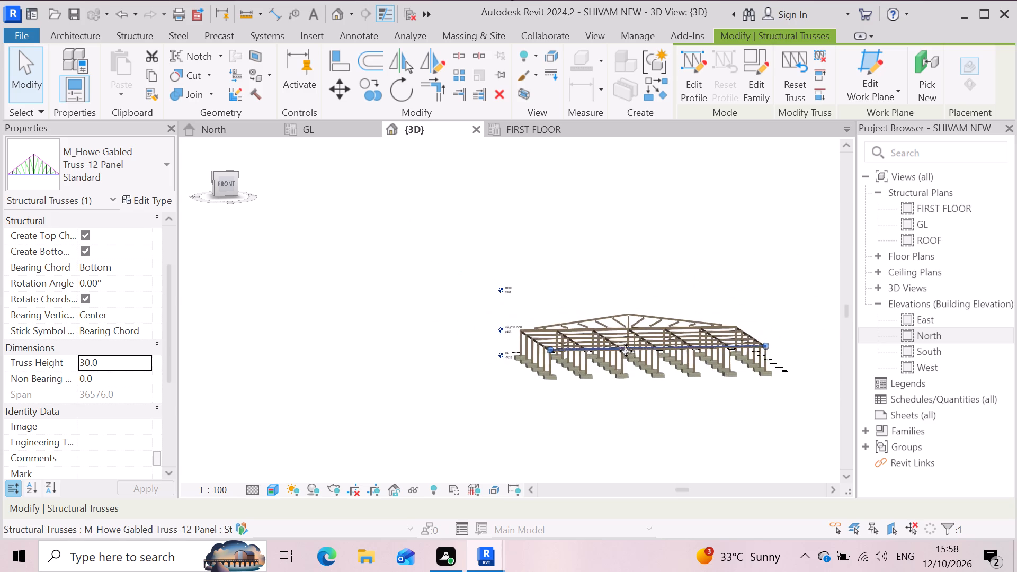
scroll(656, 387, "up", 3)
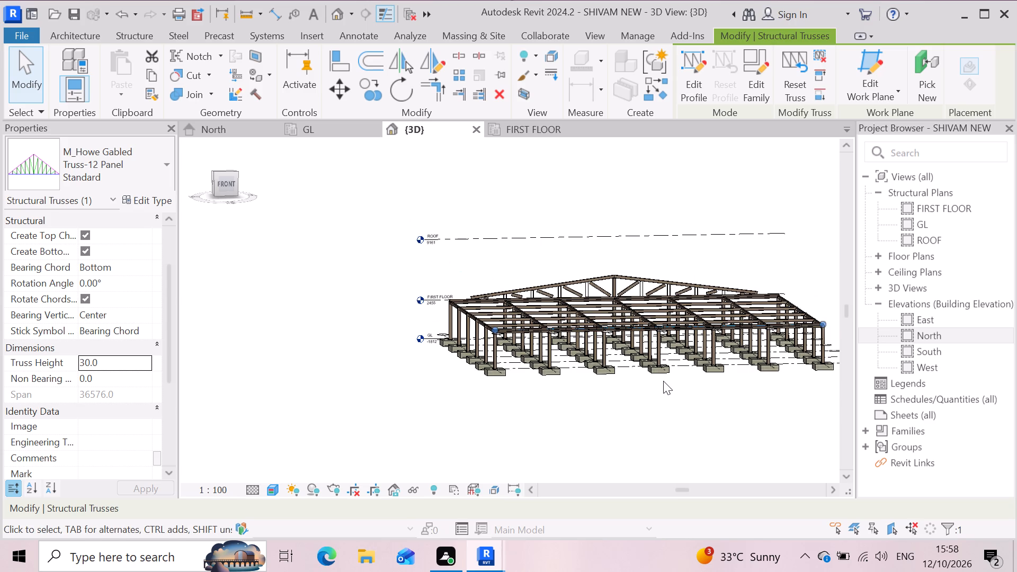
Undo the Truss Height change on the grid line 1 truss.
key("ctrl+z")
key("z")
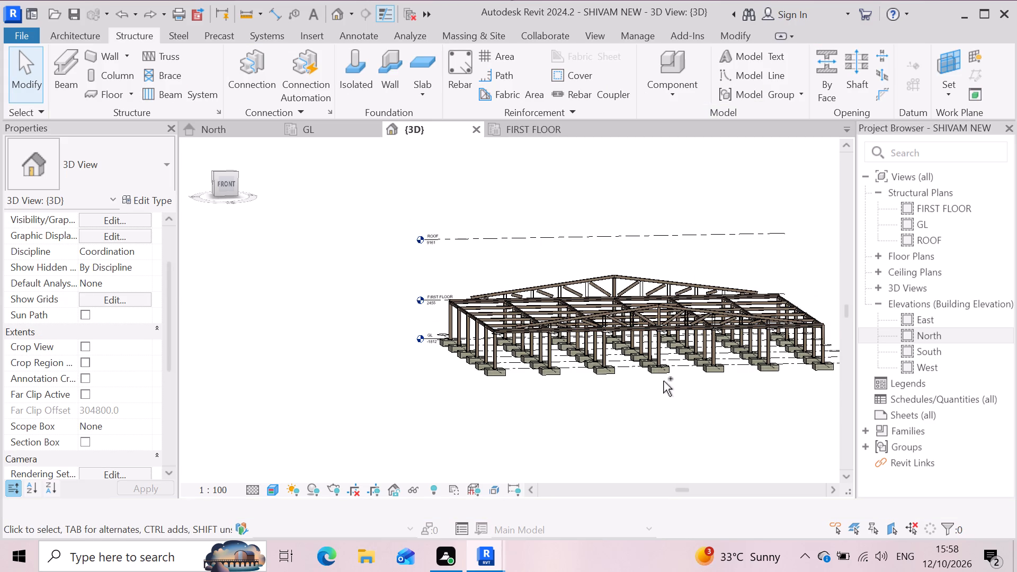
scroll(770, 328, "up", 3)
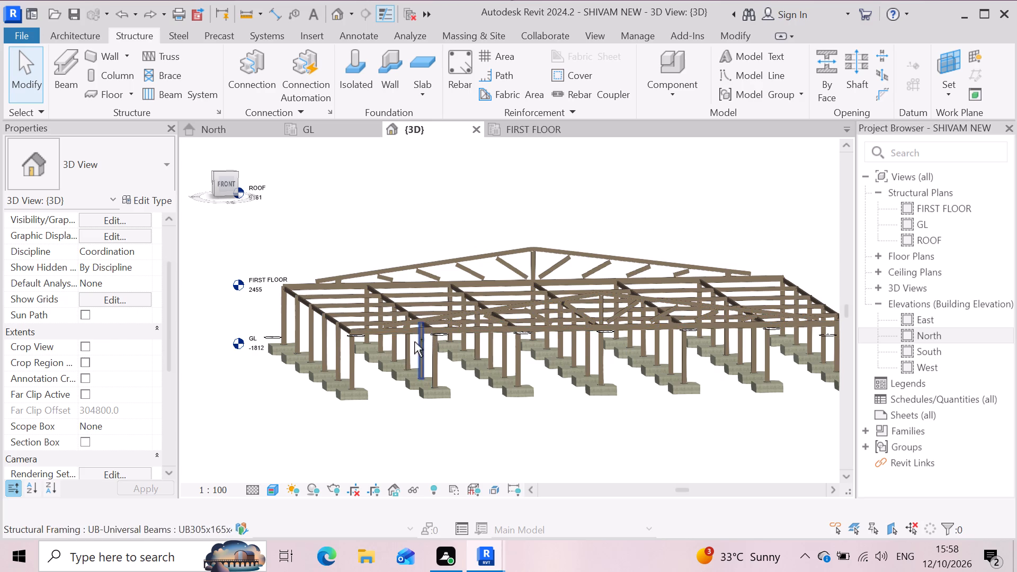
Undo the placement of the existing trusses and the loading of their truss family.
key("ctrl+z")
key("ctrl+z")
key("ctrl+z")
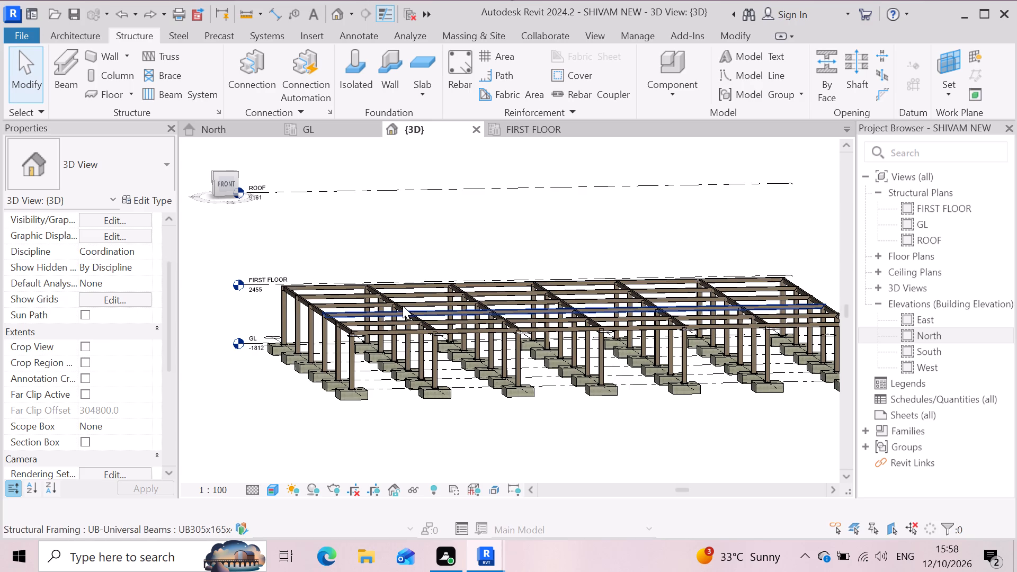
Start the Truss command and load the M_Howe Gabled Truss-12 Panel family from the Structural Trusses folder.
scroll(412, 276, "down", 2)
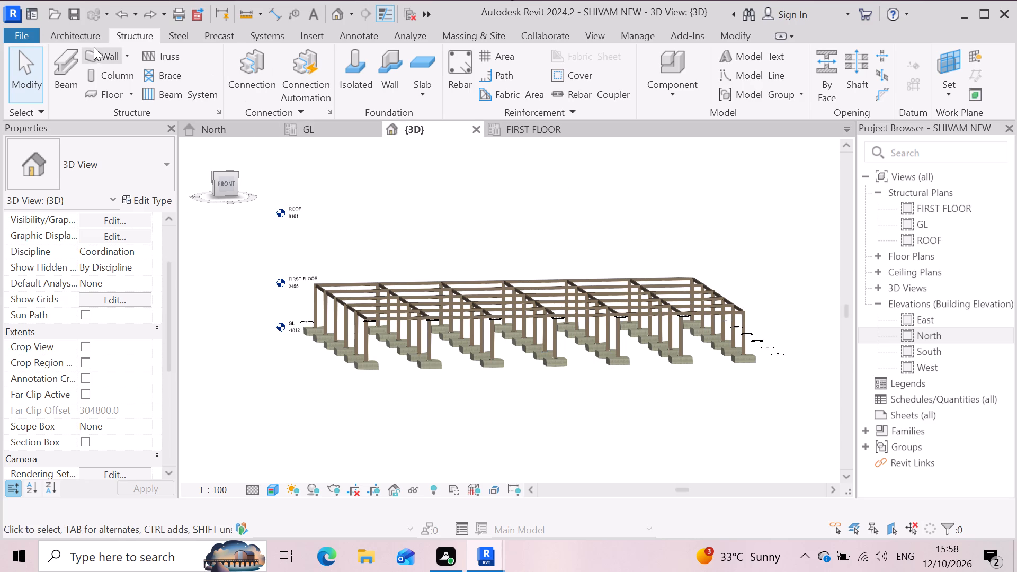
left_click_drag(162, 58, 167, 61)
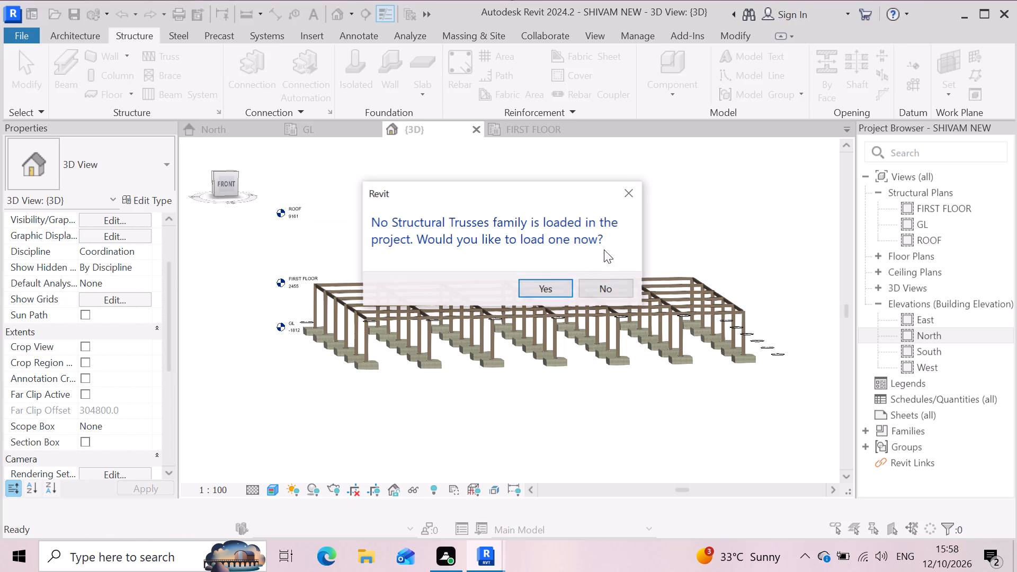
left_click(556, 286)
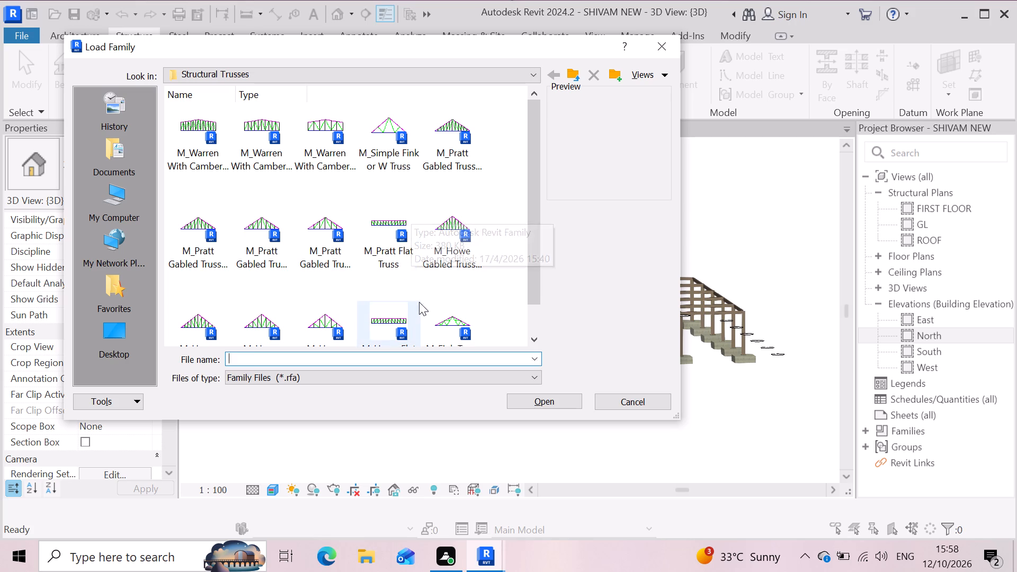
scroll(442, 236, "up", 2)
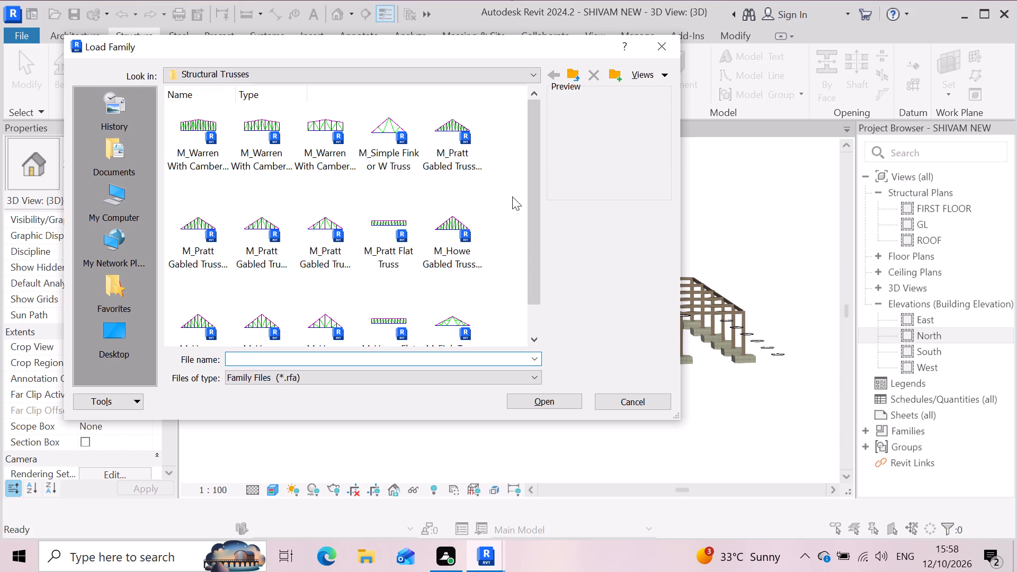
scroll(402, 260, "down", 4)
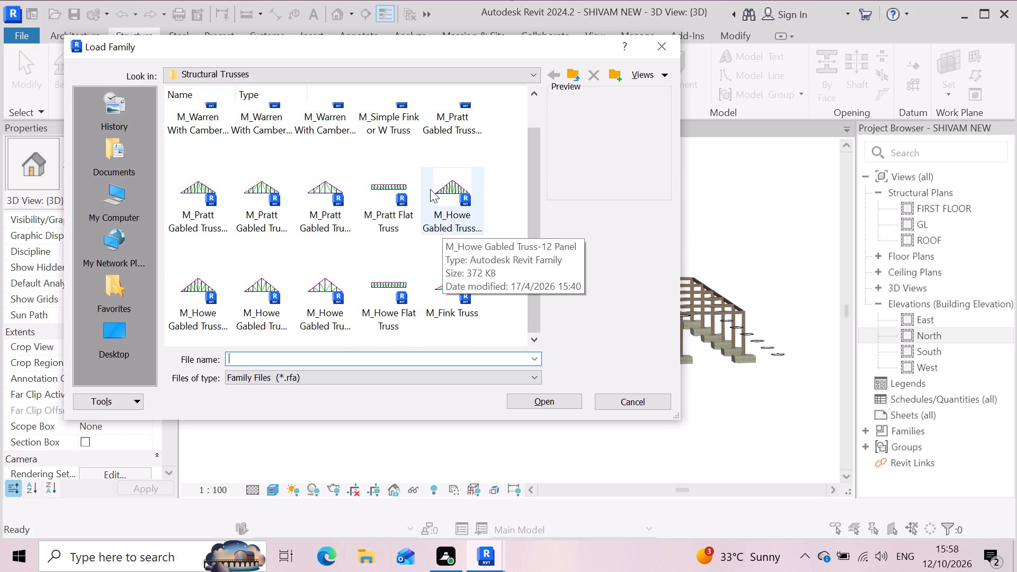
scroll(344, 235, "up", 3)
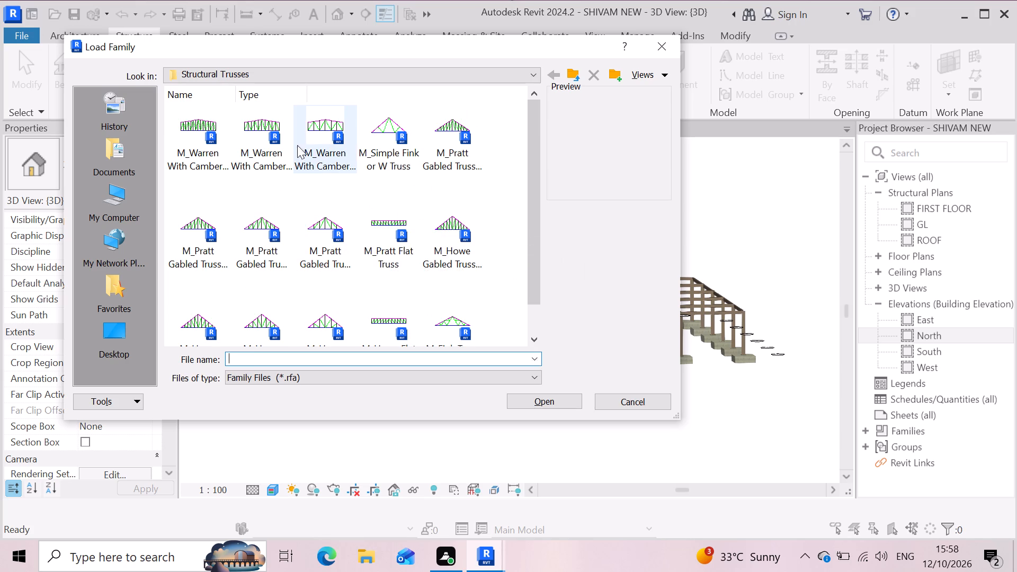
left_click(450, 224)
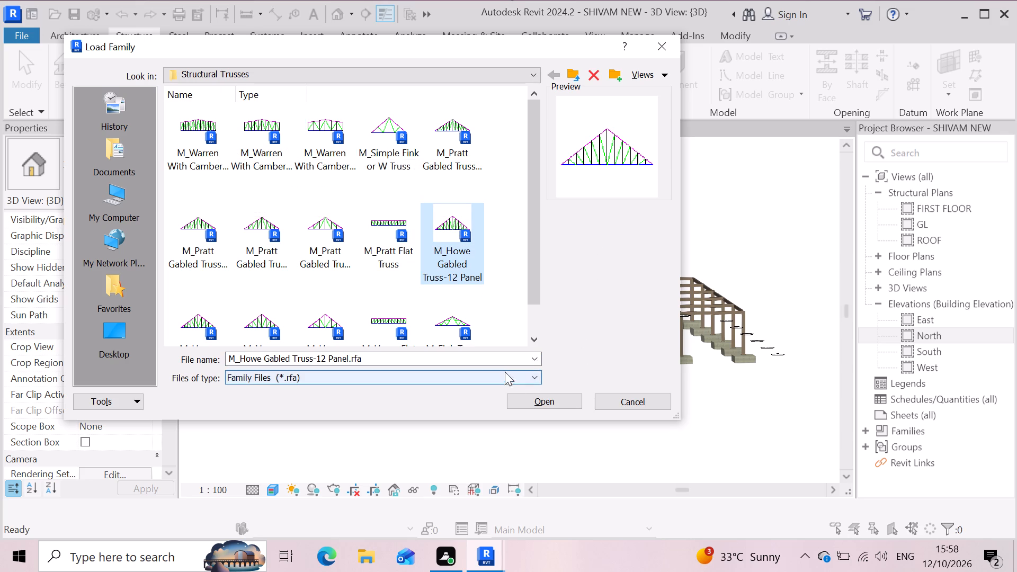
left_click(547, 397)
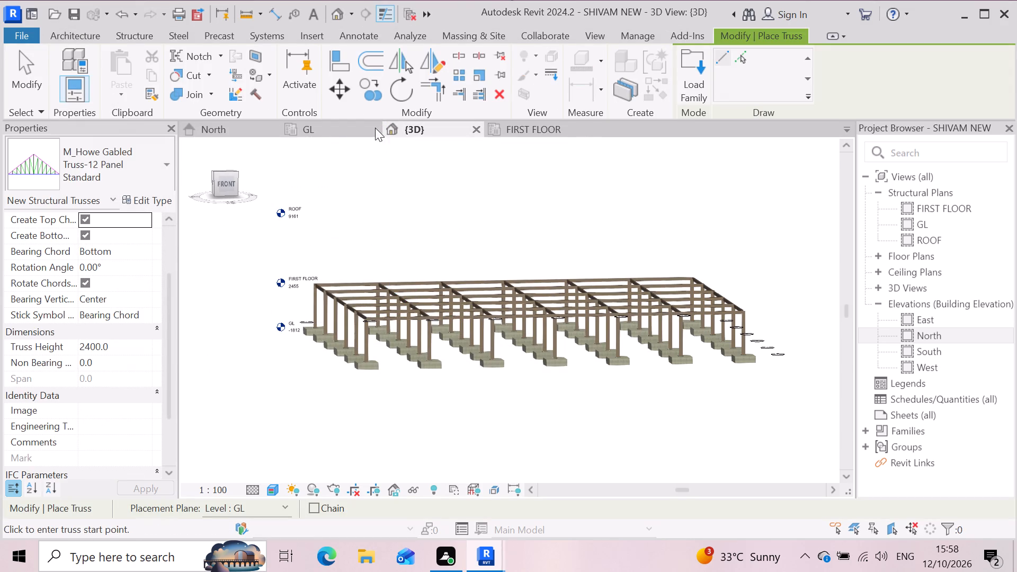
In the FIRST FLOOR plan, place a Howe 12-panel truss along grid line 6 from grid 7 to grid 13.
left_click(549, 134)
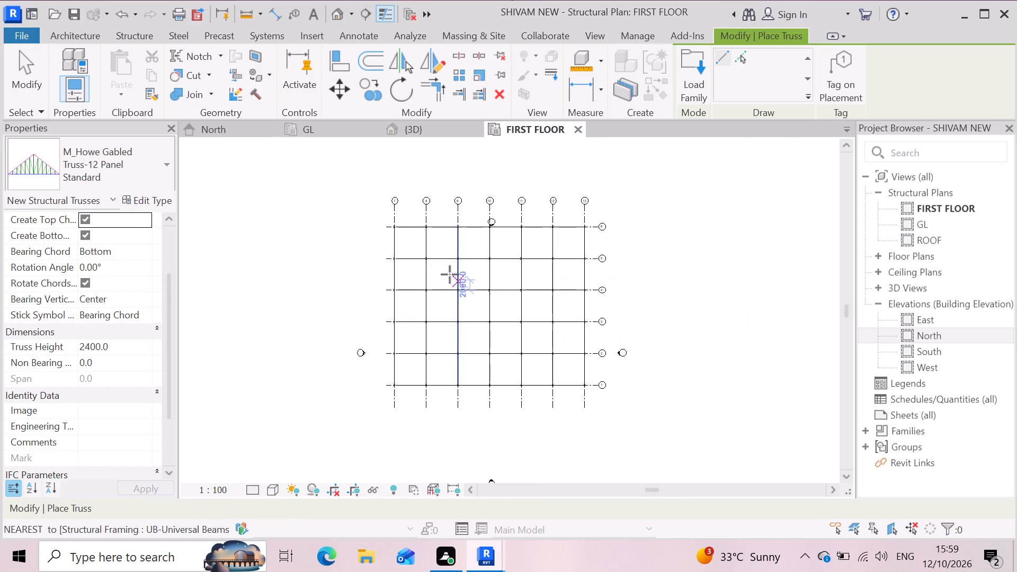
scroll(396, 230, "up", 6)
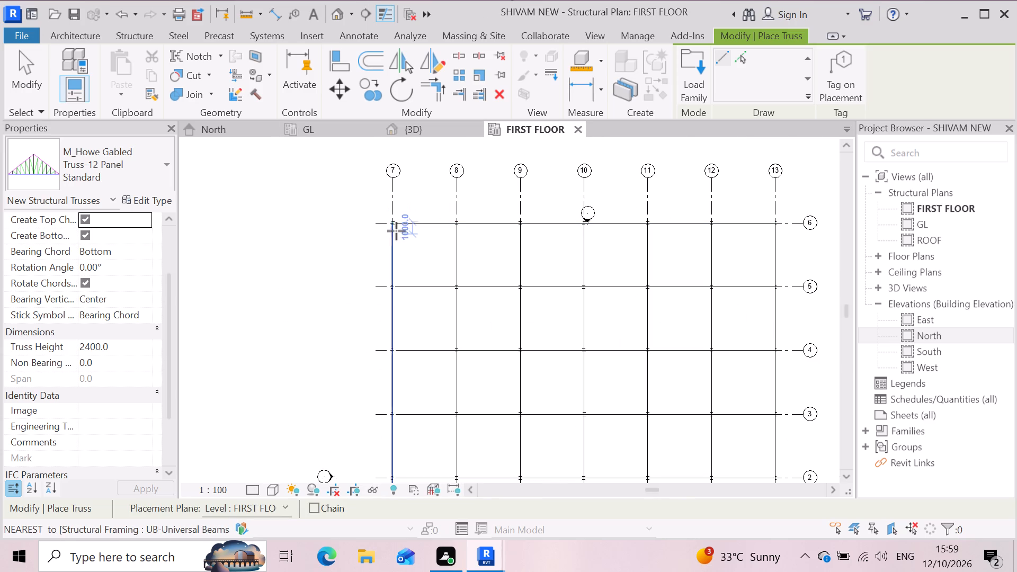
scroll(396, 231, "up", 2)
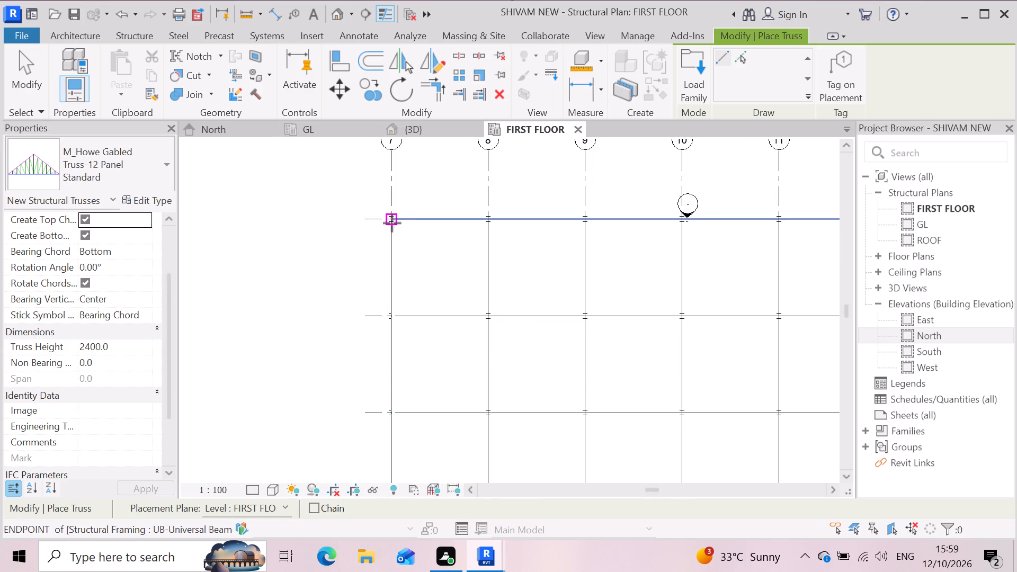
left_click(392, 223)
scroll(398, 262, "down", 7)
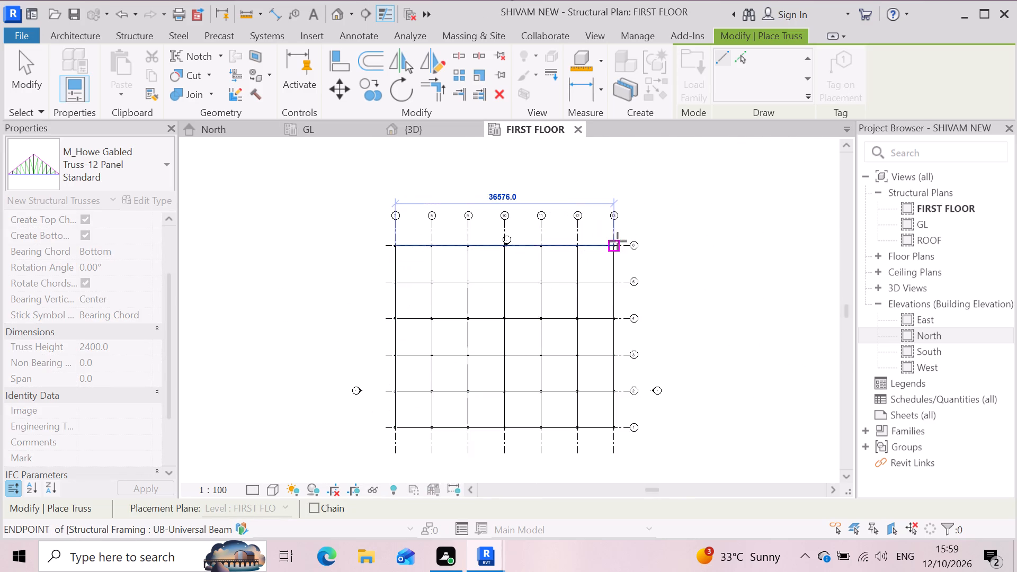
scroll(618, 241, "up", 5)
left_click(614, 248)
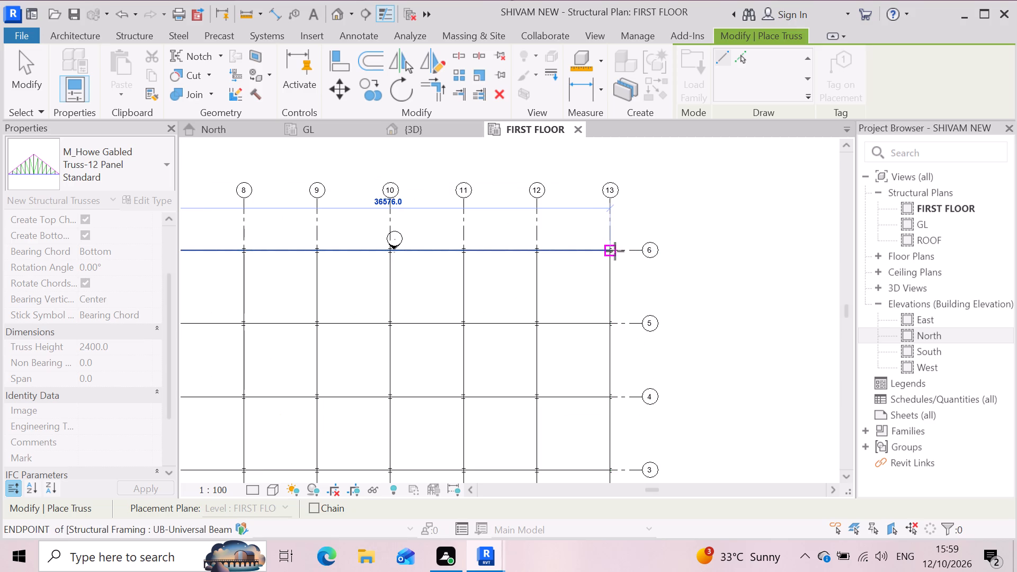
Place a second Howe 12-panel truss along grid line 1 from grid 13 to grid 7.
scroll(615, 251, "down", 9)
scroll(612, 354, "up", 1)
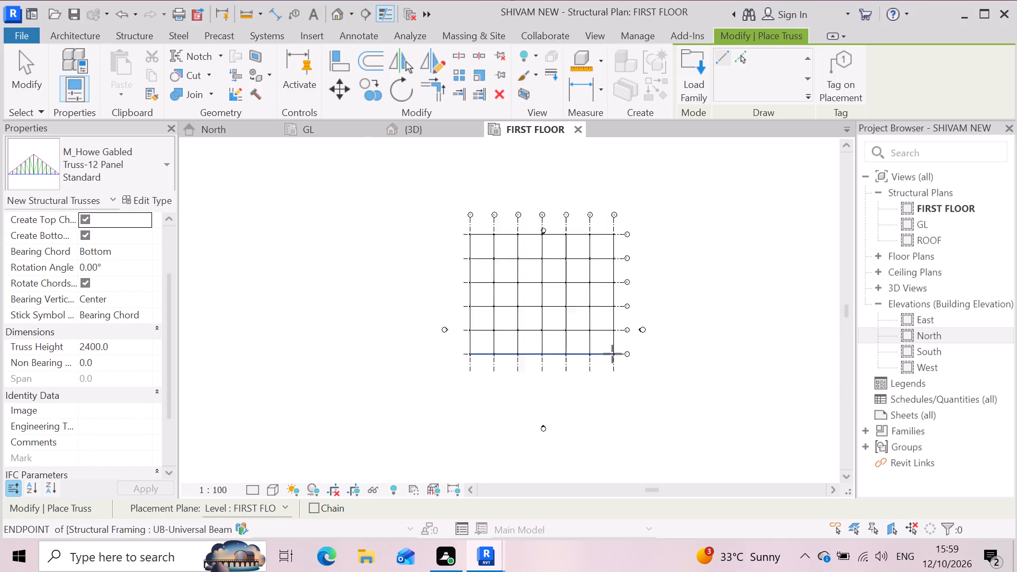
scroll(612, 354, "up", 4)
left_click(619, 356)
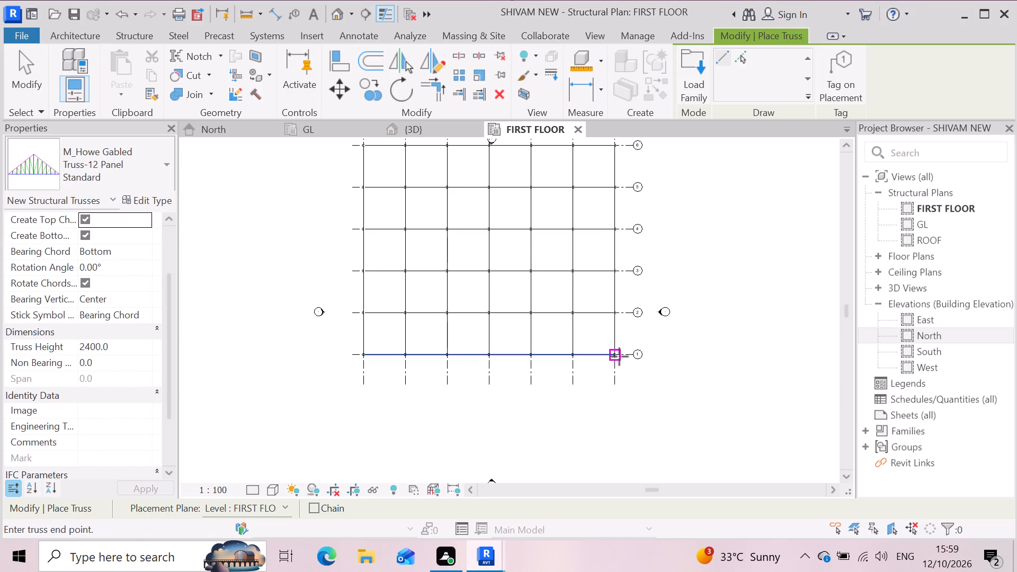
scroll(648, 381, "down", 5)
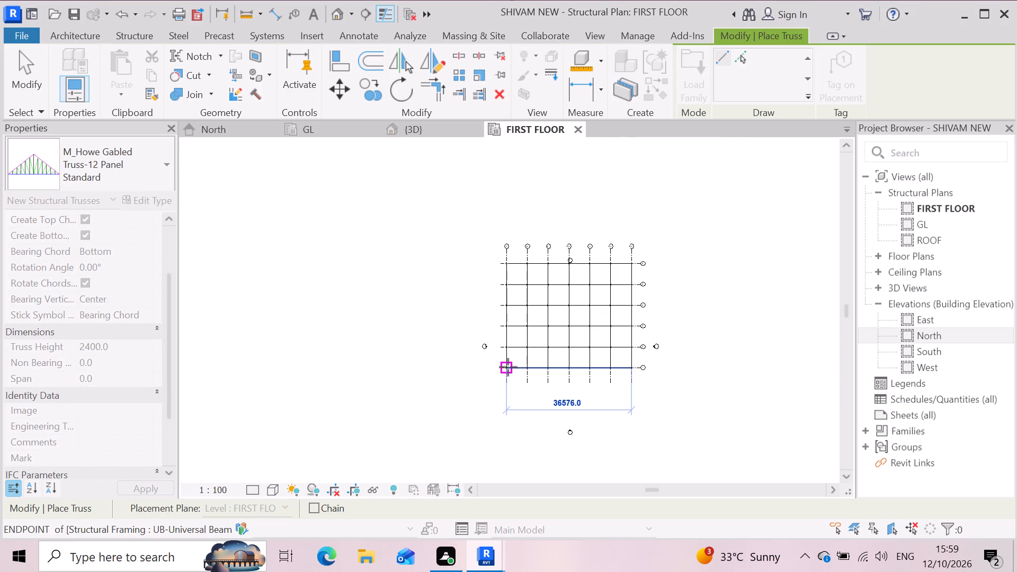
left_click(507, 368)
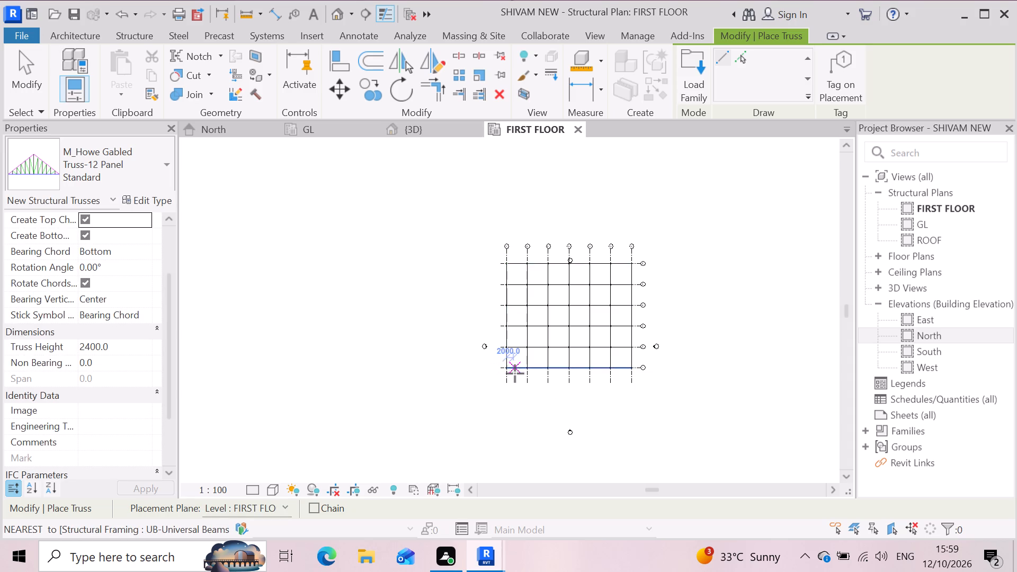
Place a third Howe 12-panel truss along grid line 7 from grid 1 to grid 6.
scroll(515, 373, "up", 4)
left_click(500, 363)
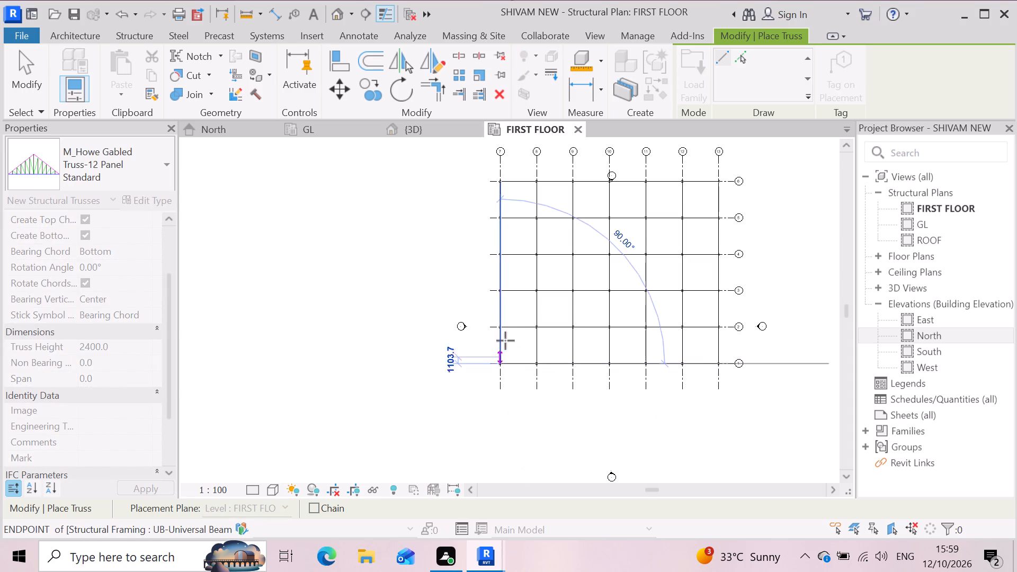
left_click(503, 178)
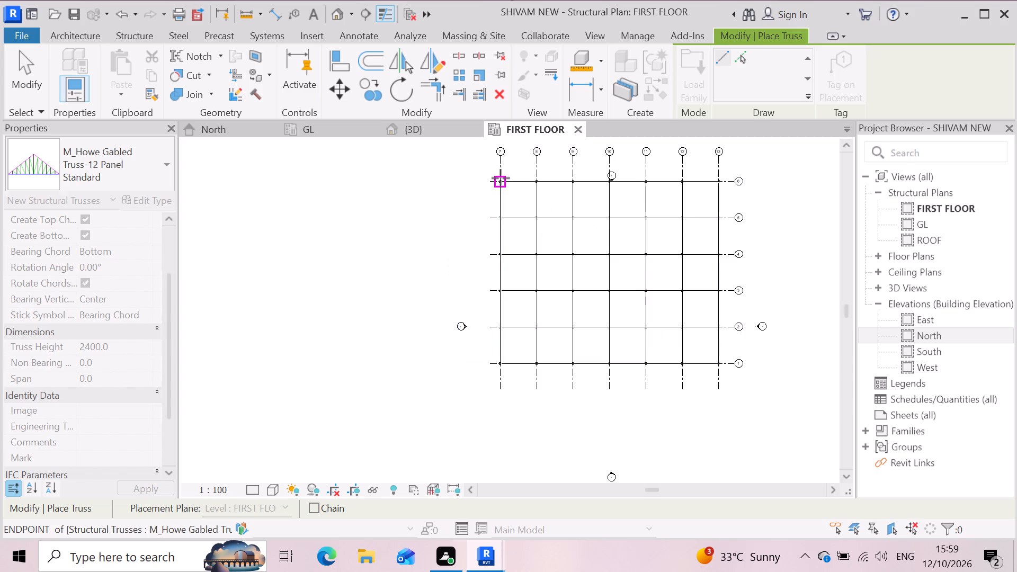
Examine the three placed trusses in the 3D view, both close up and from the front, right and back sides.
left_click(428, 128)
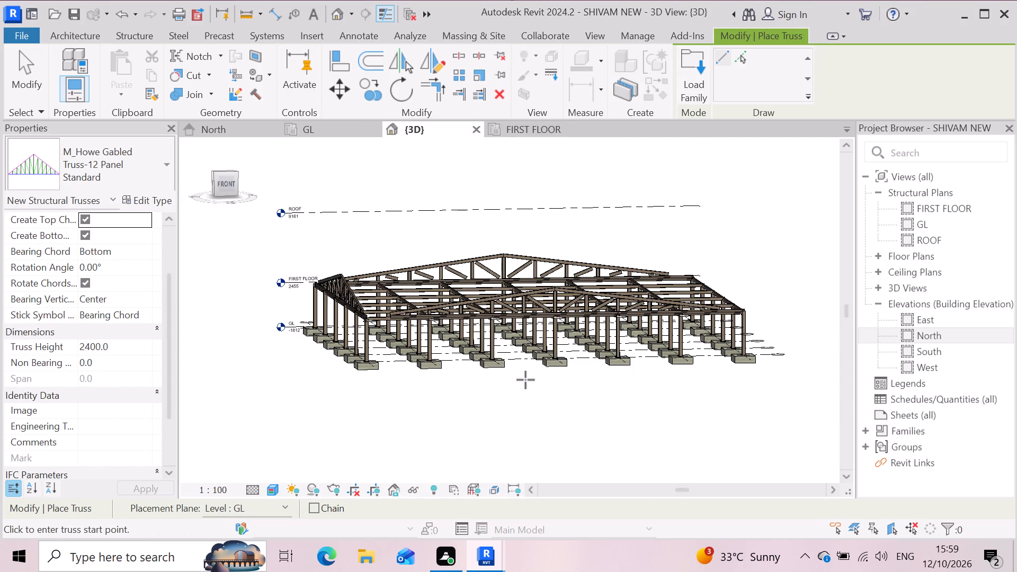
scroll(528, 352, "up", 3)
scroll(472, 300, "up", 3)
scroll(463, 337, "down", 2)
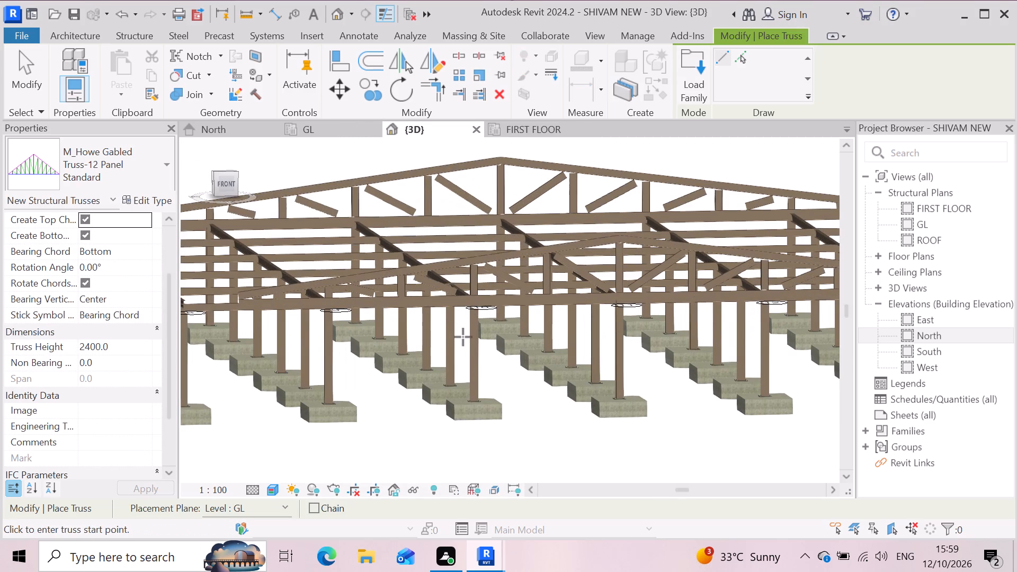
scroll(463, 337, "down", 4)
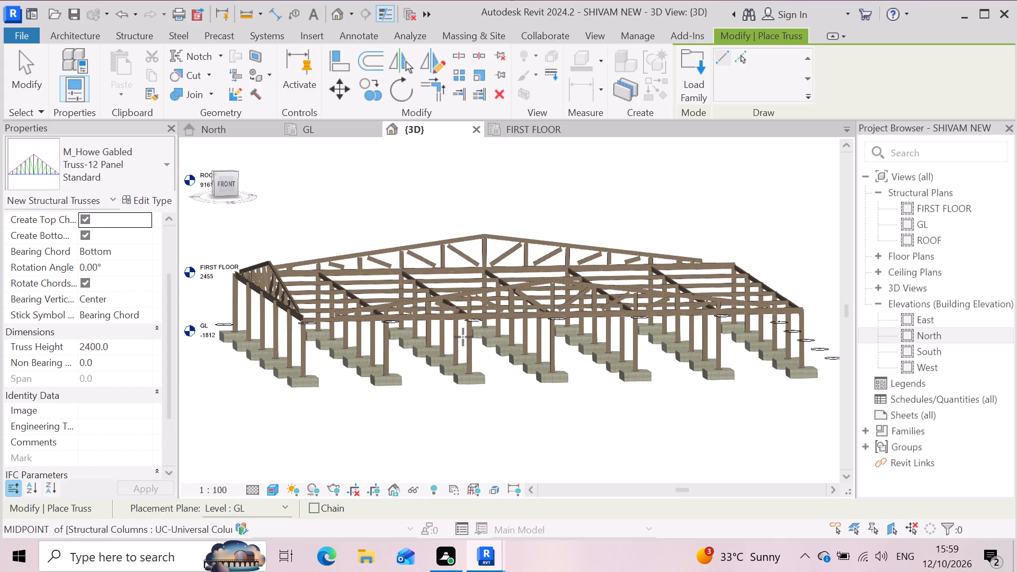
scroll(390, 296, "up", 3)
scroll(441, 286, "up", 6)
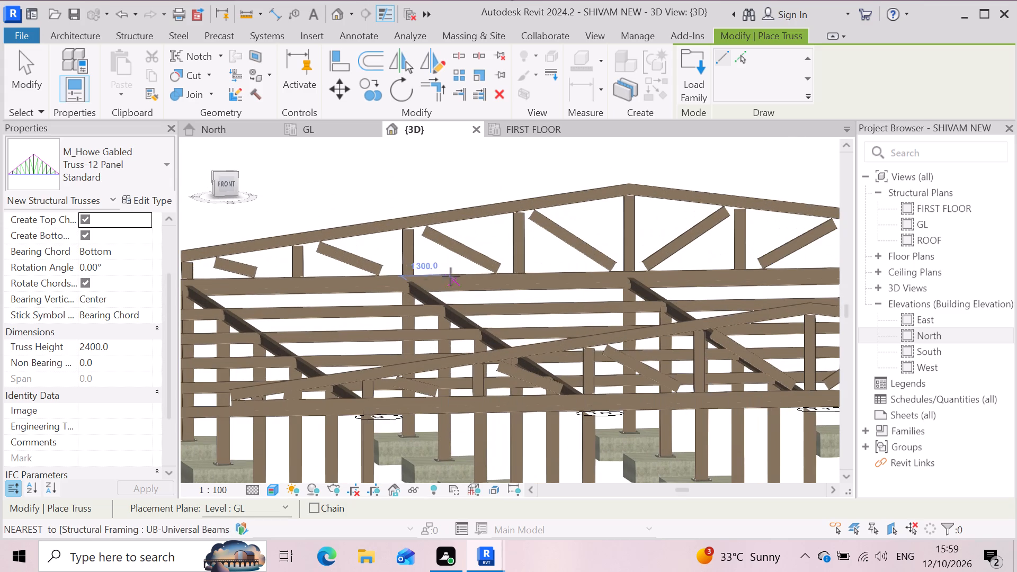
scroll(531, 321, "down", 2)
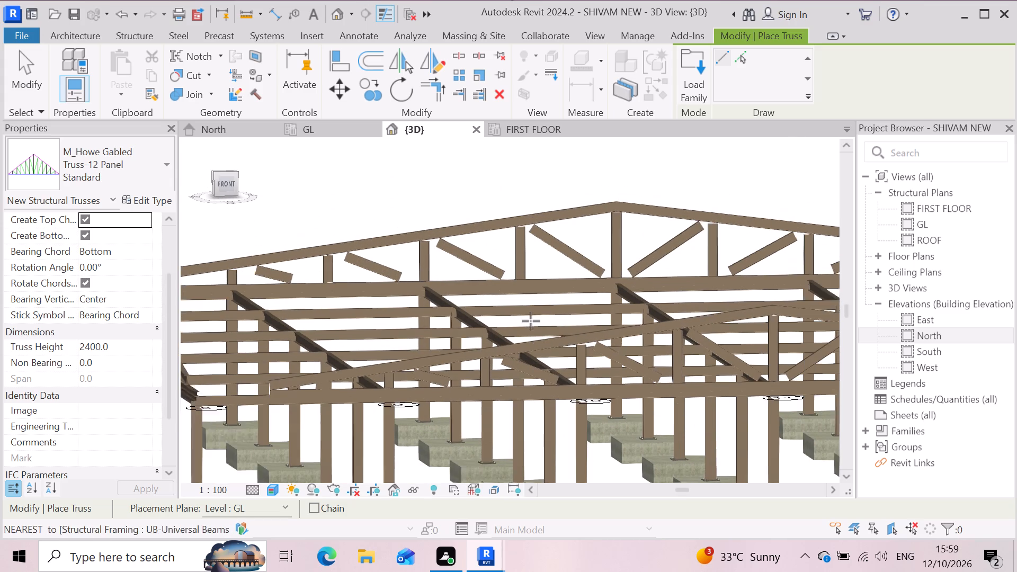
scroll(517, 327, "down", 3)
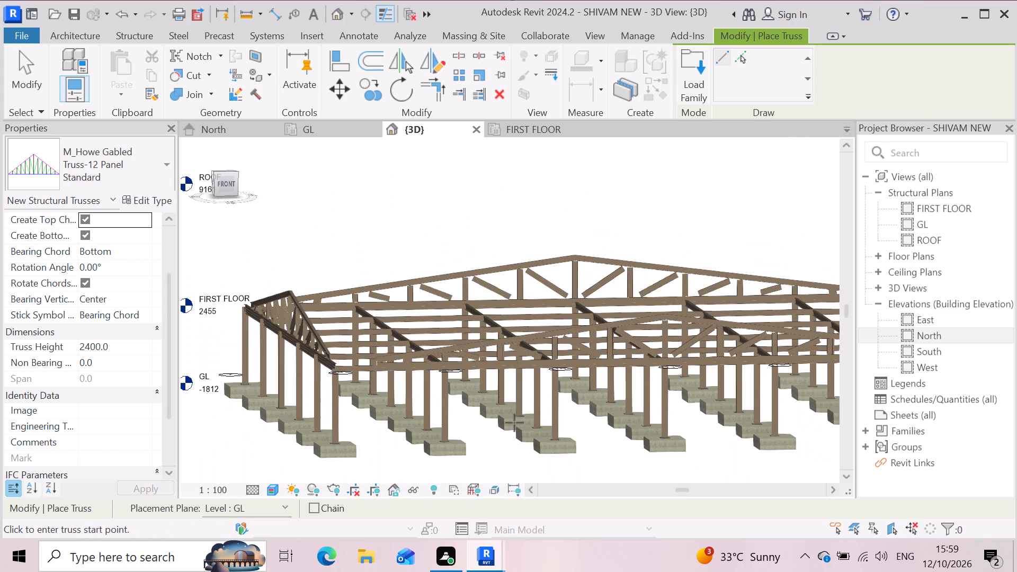
scroll(449, 321, "down", 4)
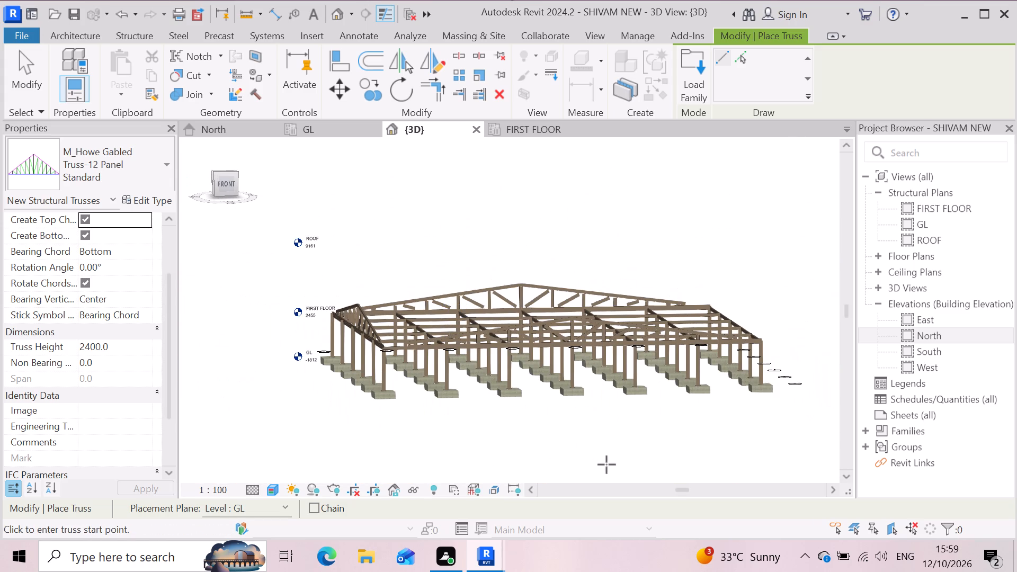
middle_click_drag(621, 452, 594, 460, "shift")
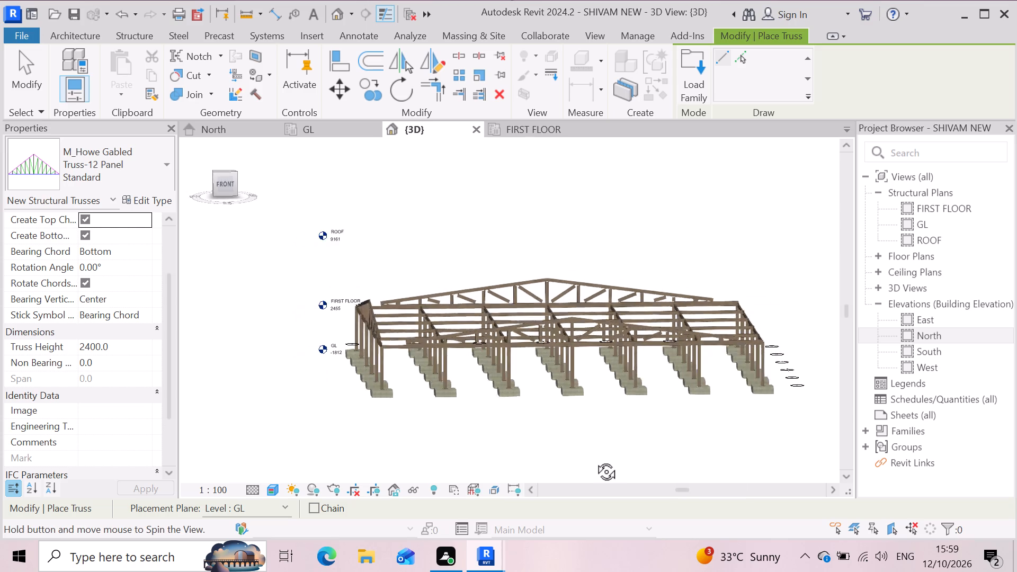
middle_click_drag(594, 460, 487, 439, "shift")
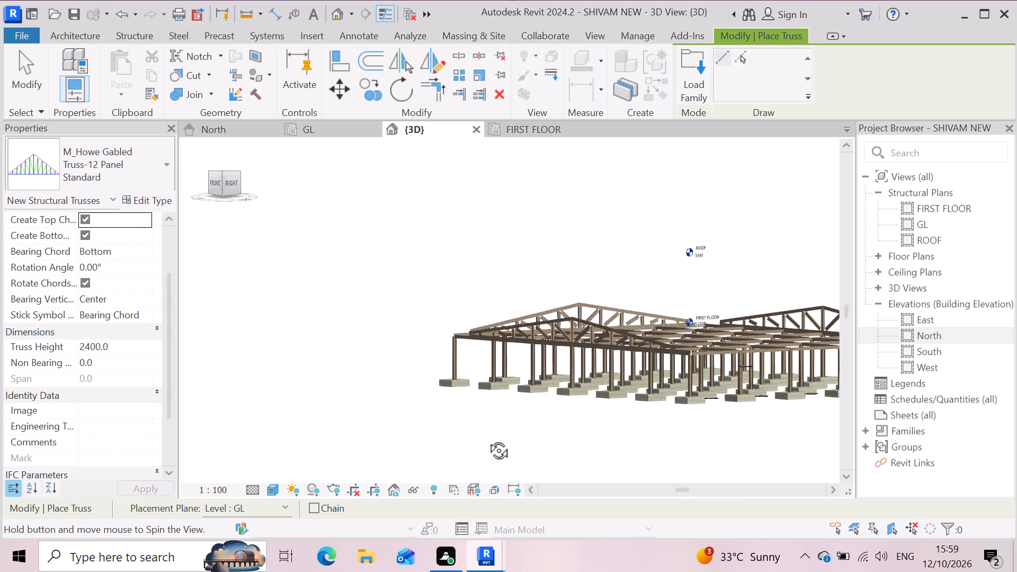
middle_click_drag(487, 439, 336, 422, "shift")
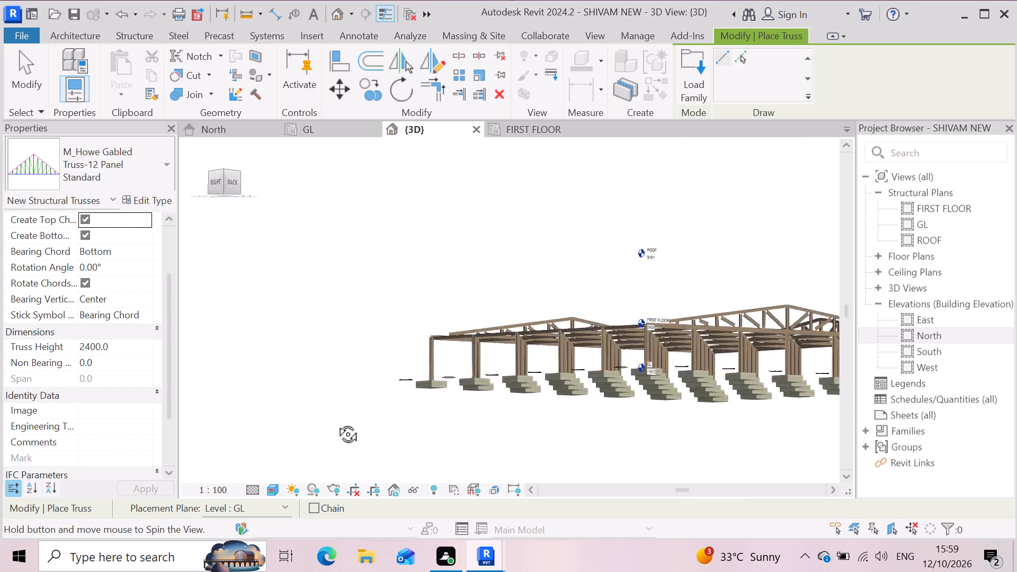
middle_click_drag(336, 422, 310, 453, "shift")
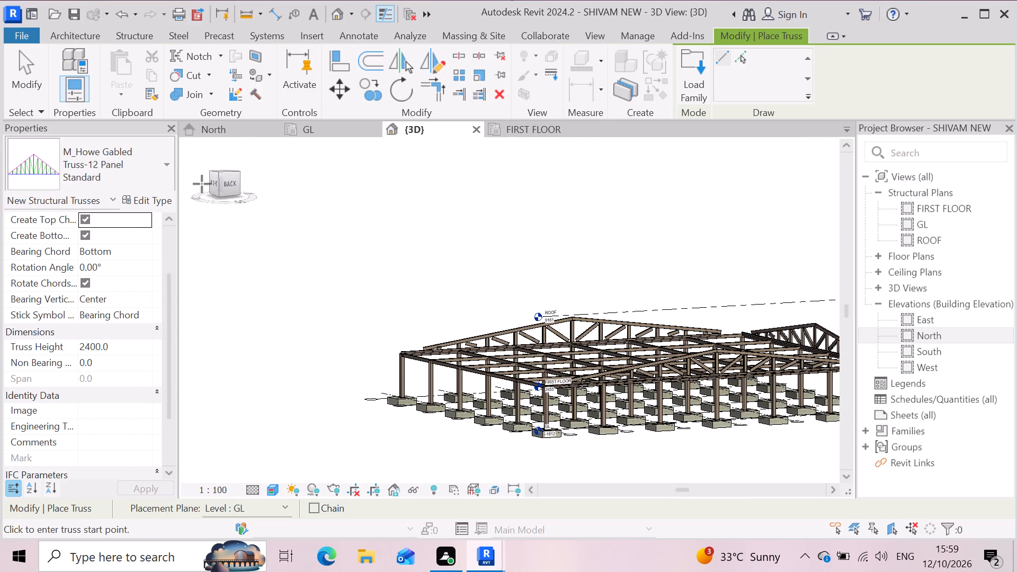
Inspect from the front how the truss's end, chords and first web members meet the supporting beam.
left_click(243, 146)
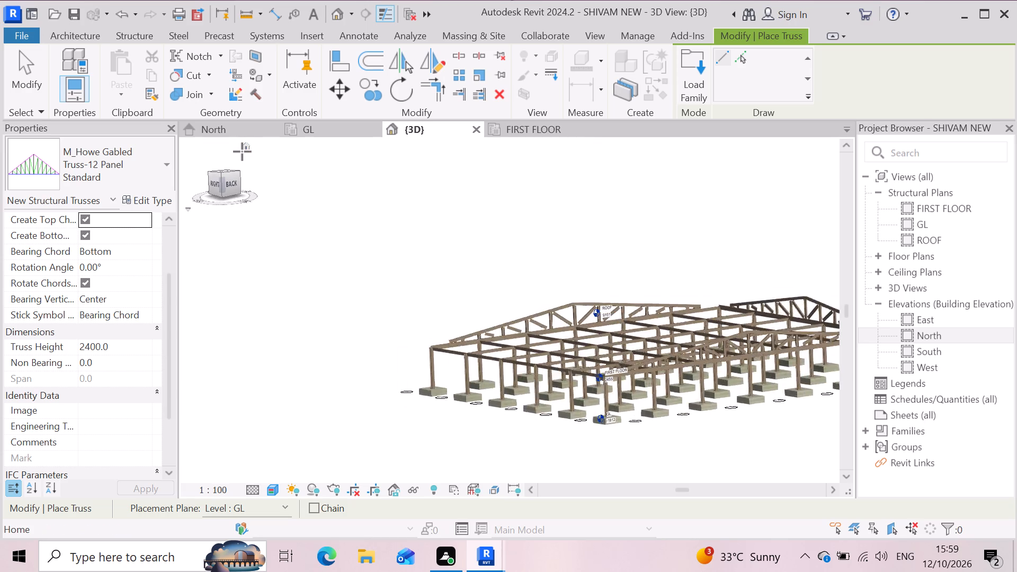
left_click(217, 186)
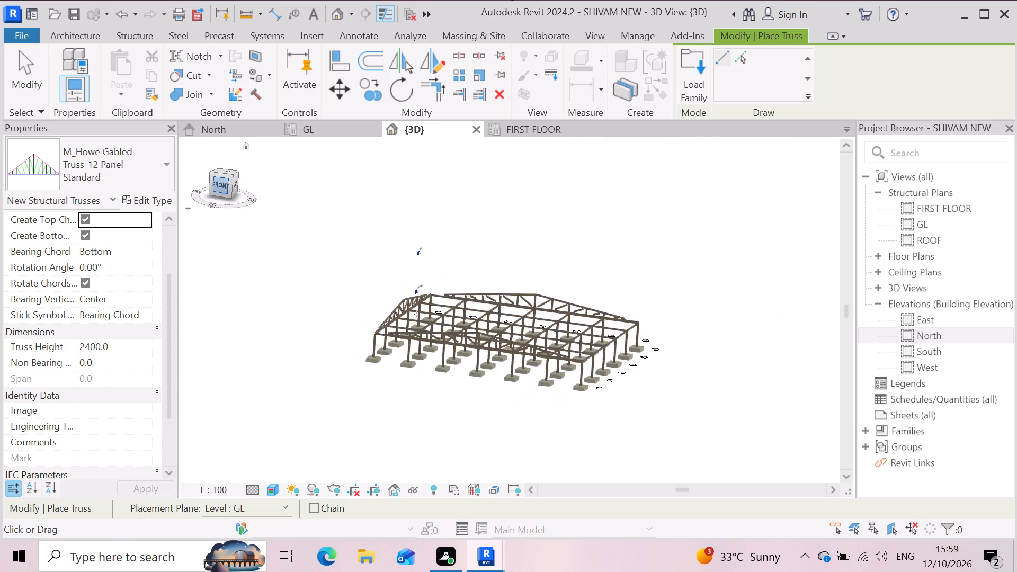
scroll(494, 305, "up", 3)
scroll(429, 336, "up", 2)
scroll(346, 347, "up", 6)
scroll(388, 319, "up", 8)
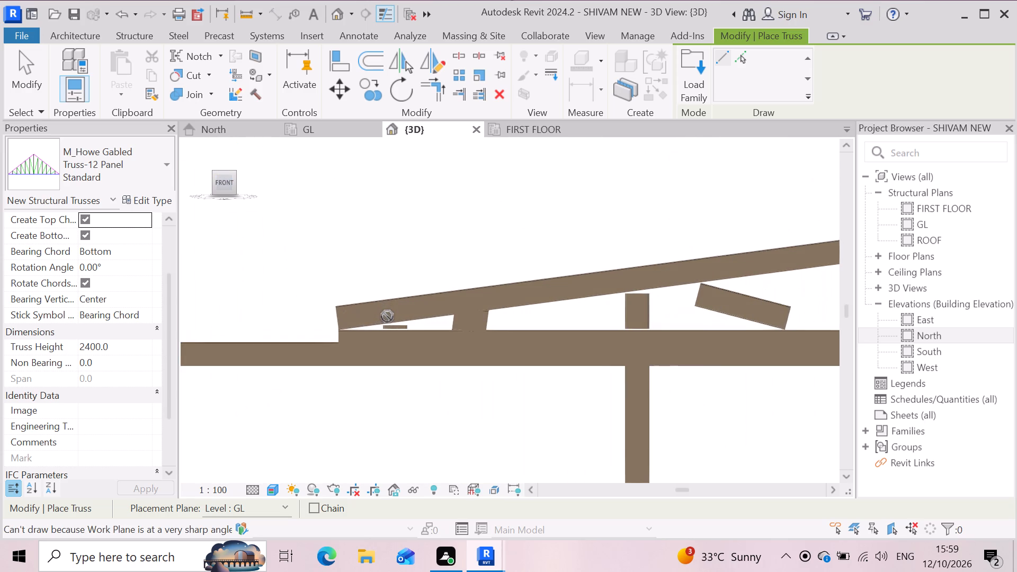
scroll(513, 349, "up", 3)
scroll(371, 316, "up", 3)
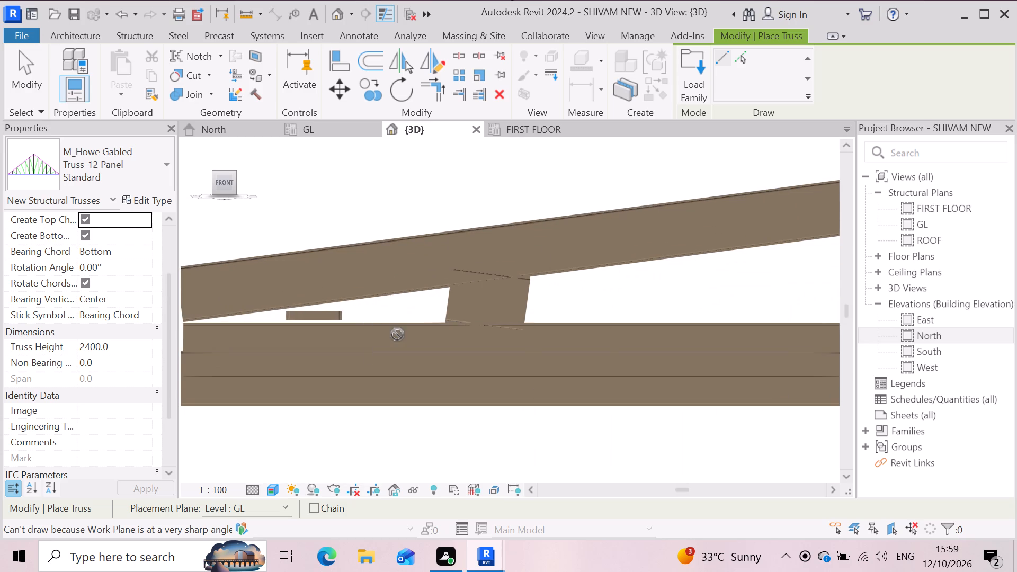
Examine the full structure and its three trusses in the 3D view from the front, at an angle and isometrically.
scroll(397, 334, "down", 20)
scroll(418, 304, "down", 4)
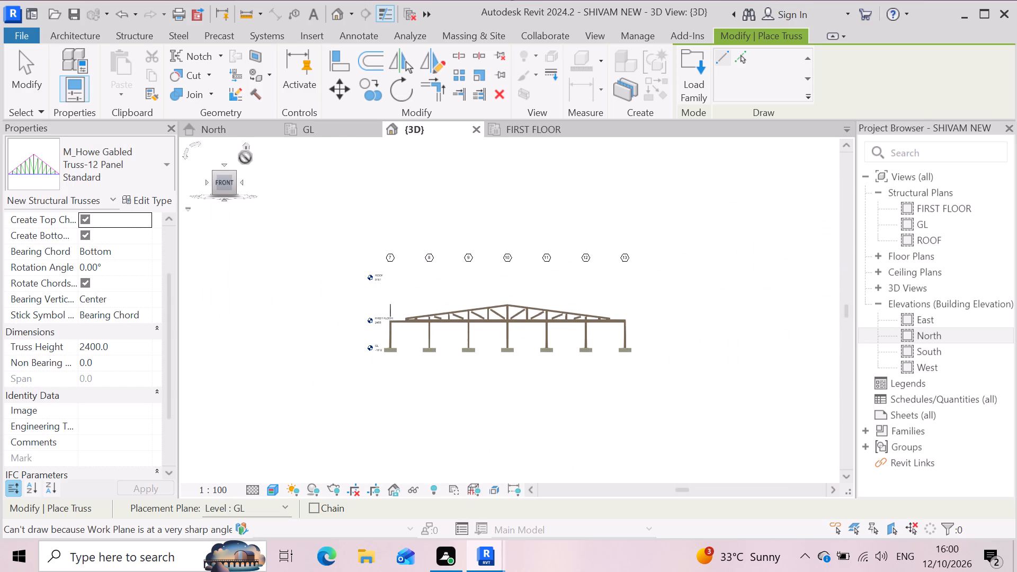
left_click(249, 149)
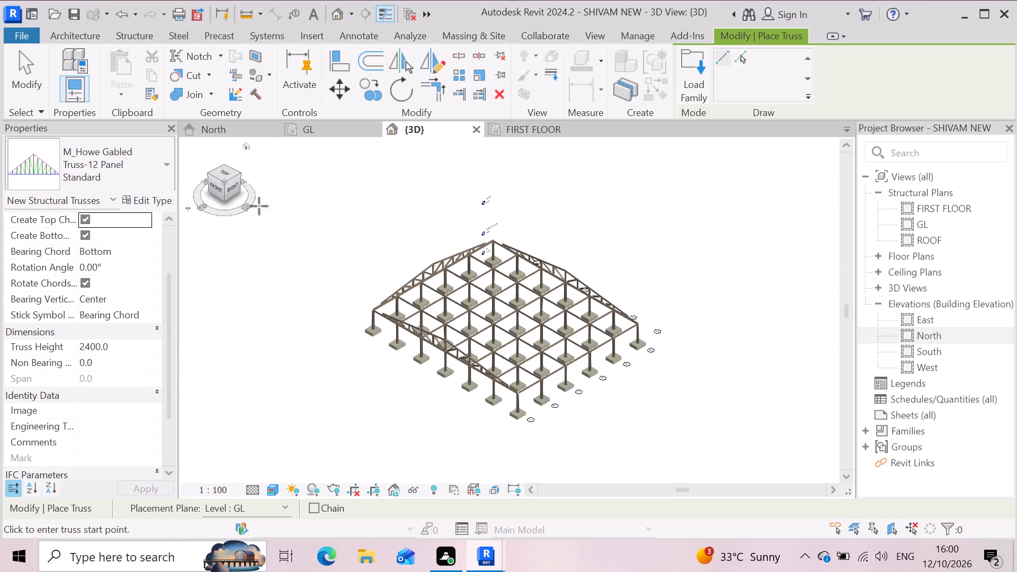
scroll(467, 424, "up", 3)
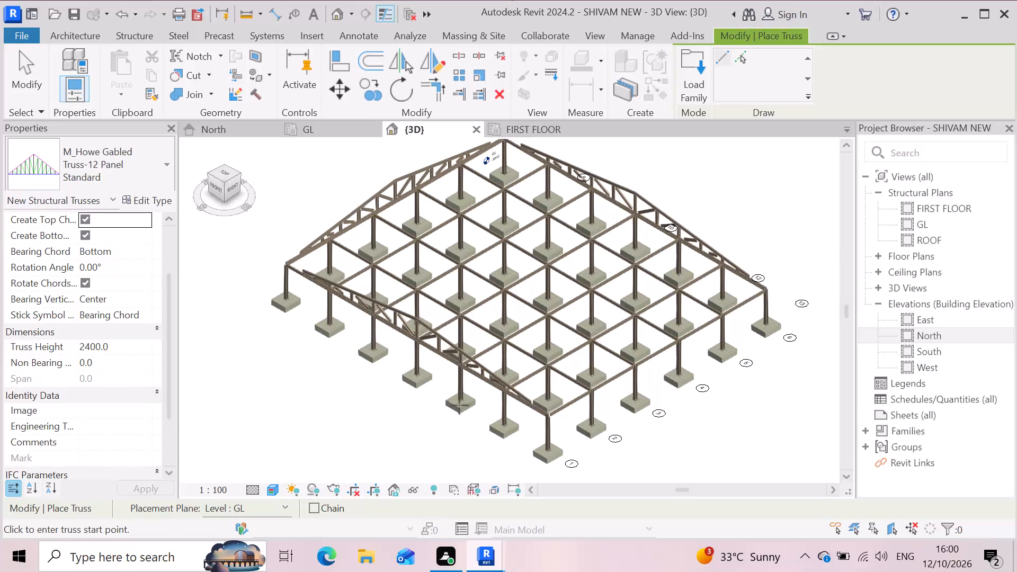
scroll(465, 358, "down", 2)
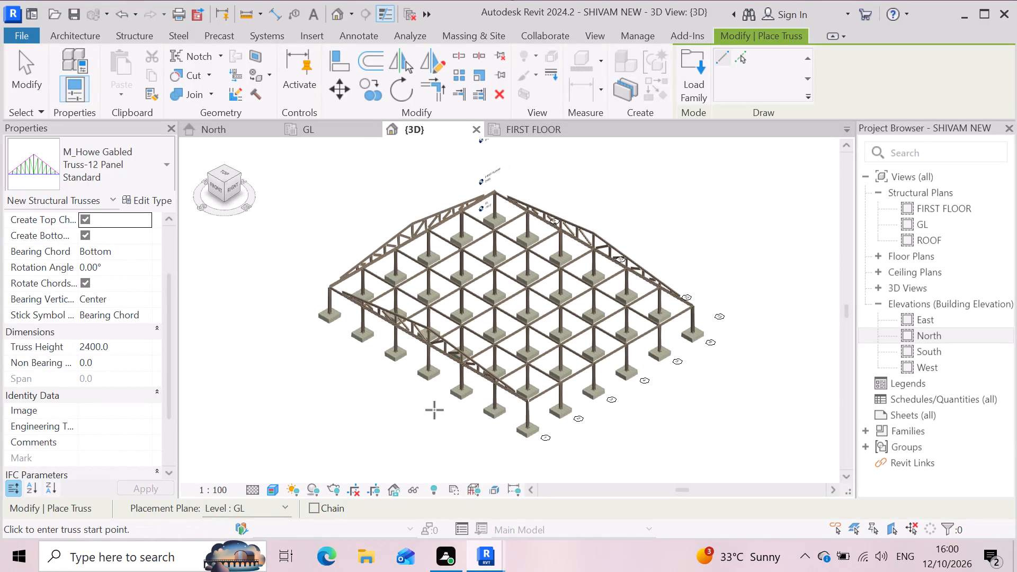
middle_click_drag(414, 396, 468, 387, "shift")
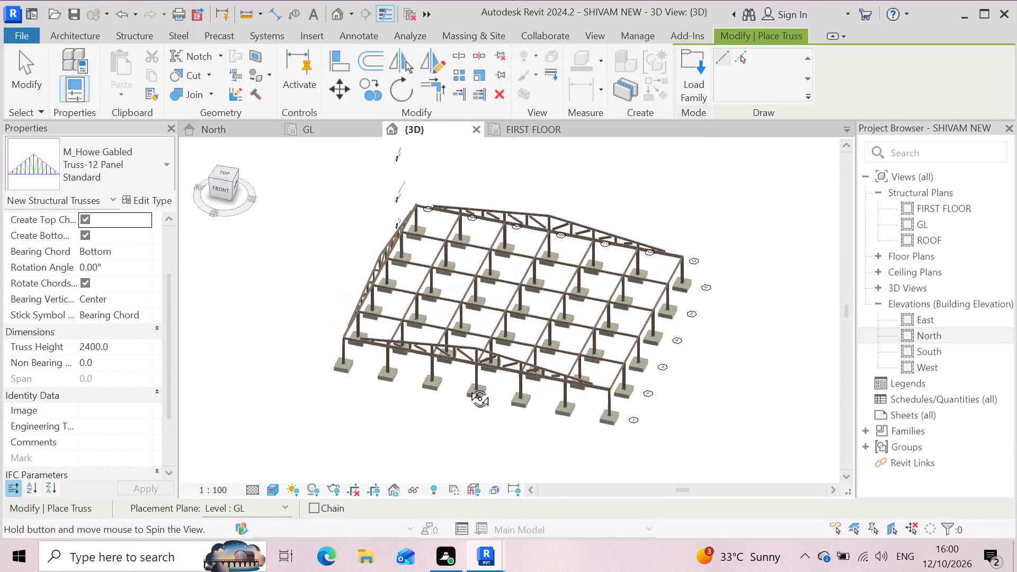
middle_click_drag(468, 387, 506, 367, "shift")
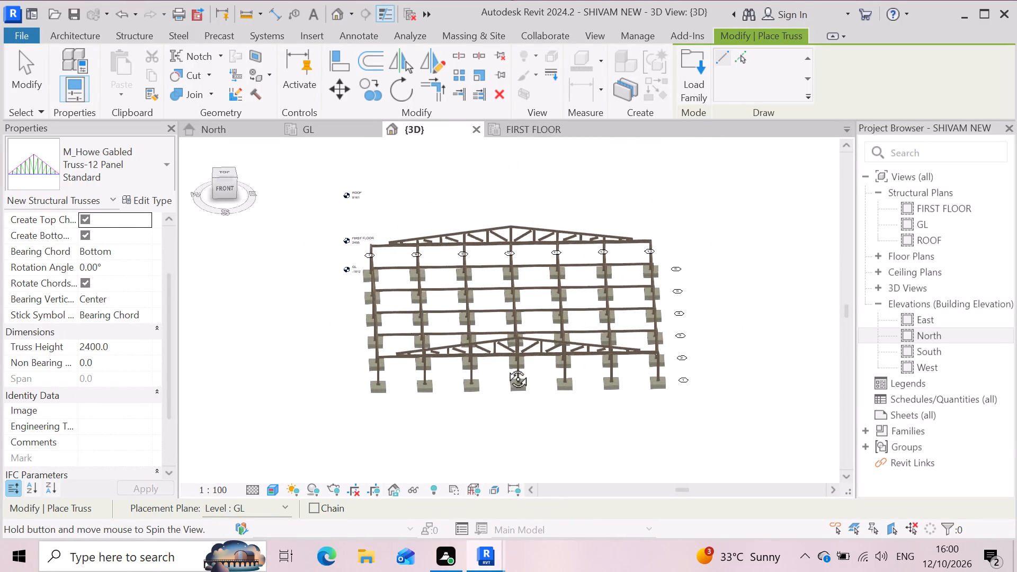
middle_click_drag(506, 367, 507, 356, "shift")
scroll(521, 385, "up", 2)
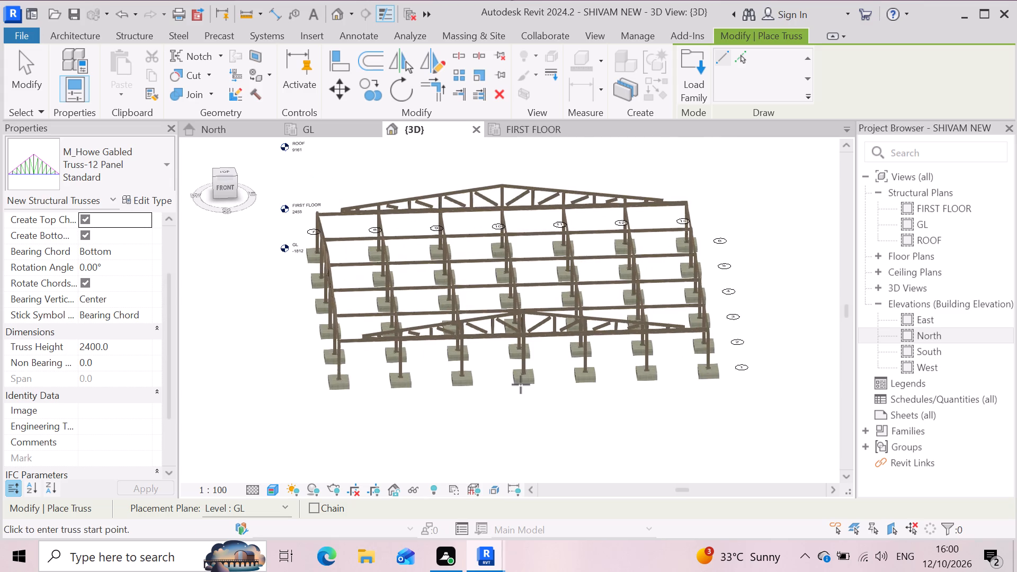
scroll(521, 385, "down", 2)
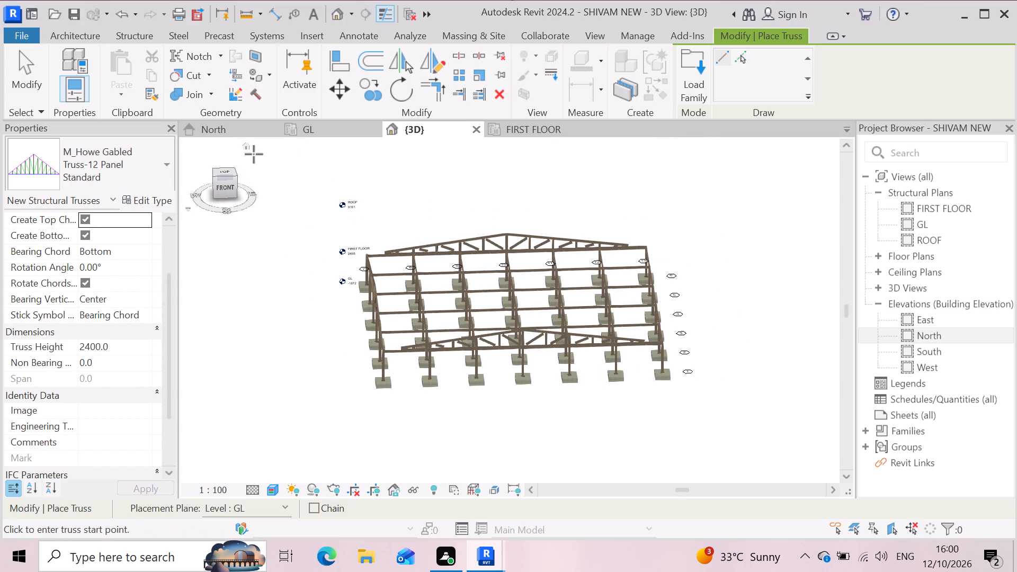
left_click(244, 144)
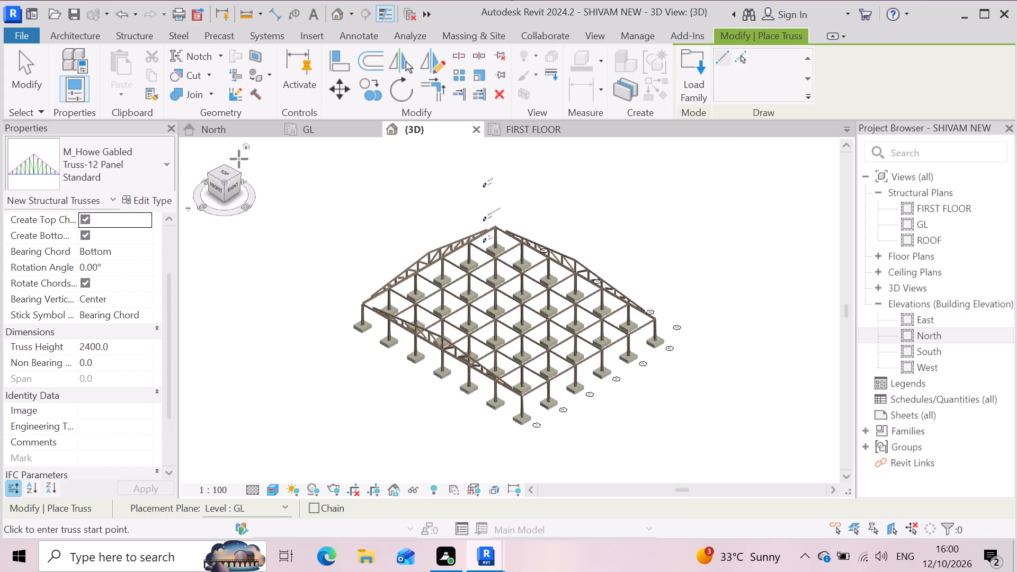
Inspect up close how the truss end and beams meet the corner column at grid line 1.
scroll(517, 442, "up", 5)
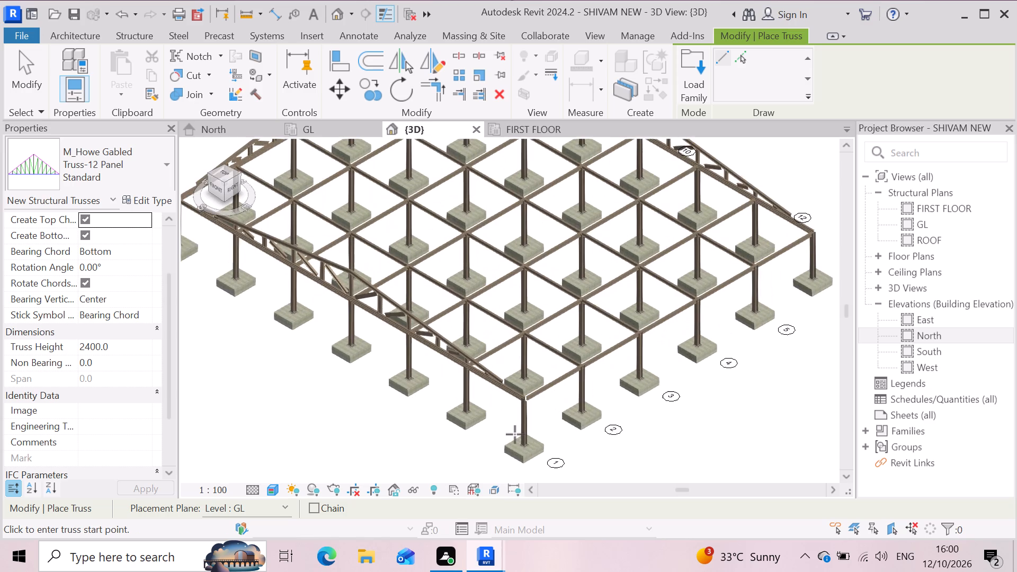
scroll(515, 434, "up", 14)
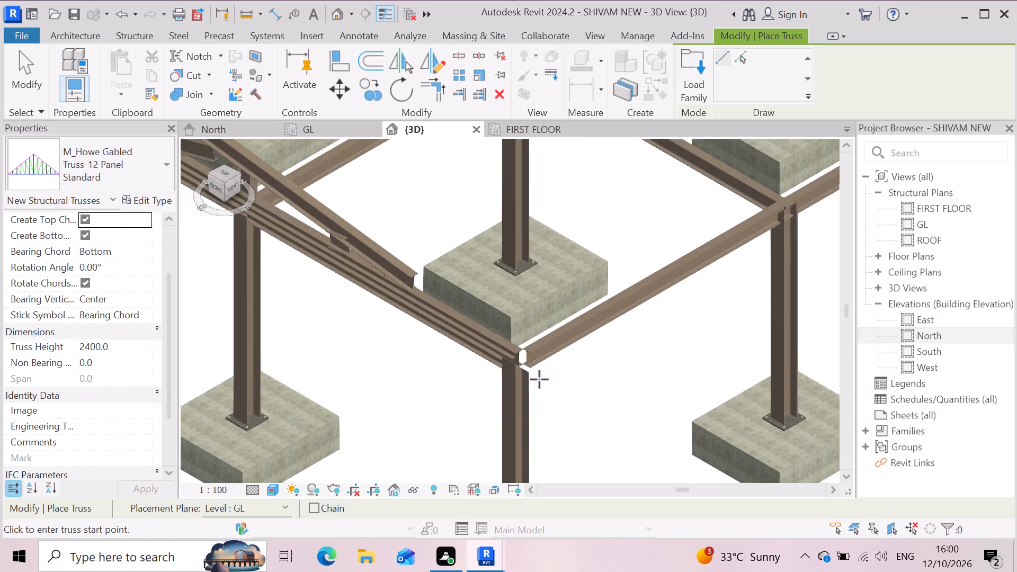
scroll(540, 379, "up", 3)
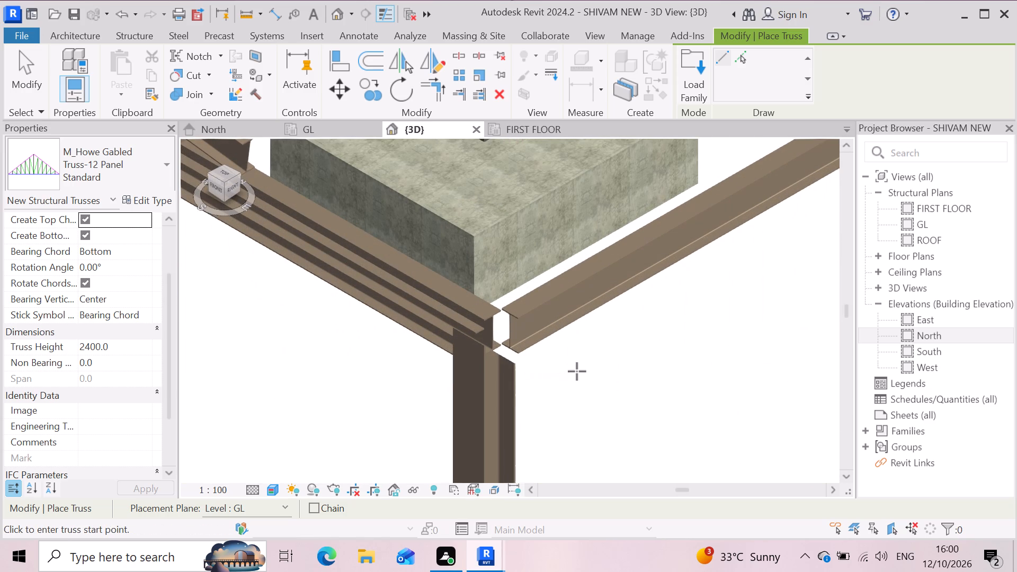
scroll(577, 371, "down", 13)
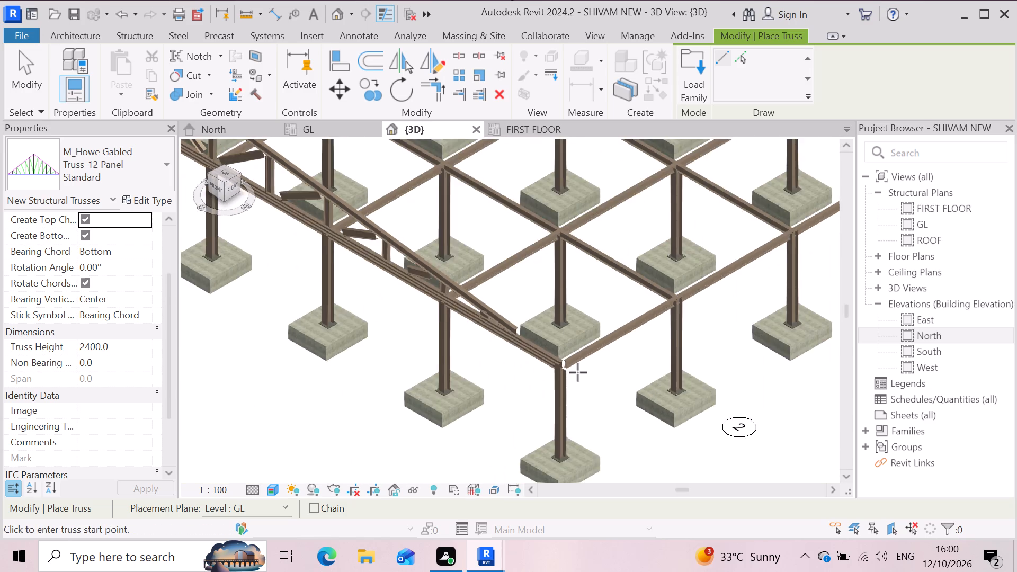
scroll(578, 372, "down", 9)
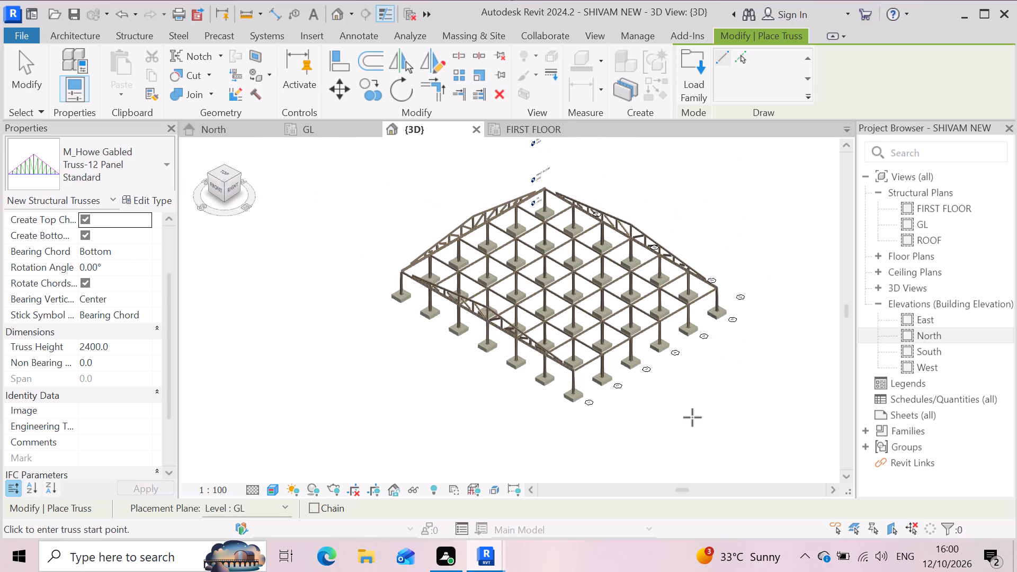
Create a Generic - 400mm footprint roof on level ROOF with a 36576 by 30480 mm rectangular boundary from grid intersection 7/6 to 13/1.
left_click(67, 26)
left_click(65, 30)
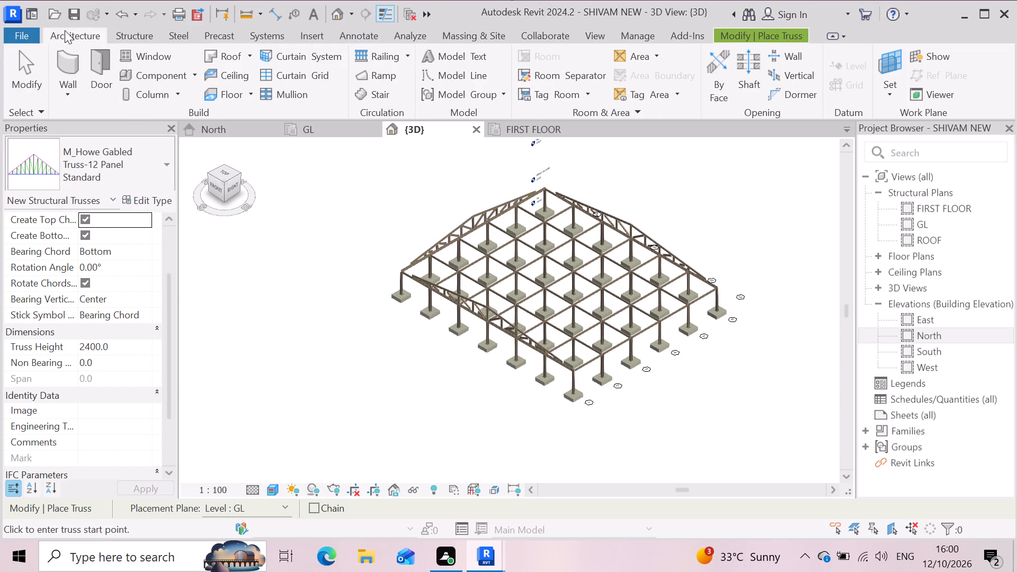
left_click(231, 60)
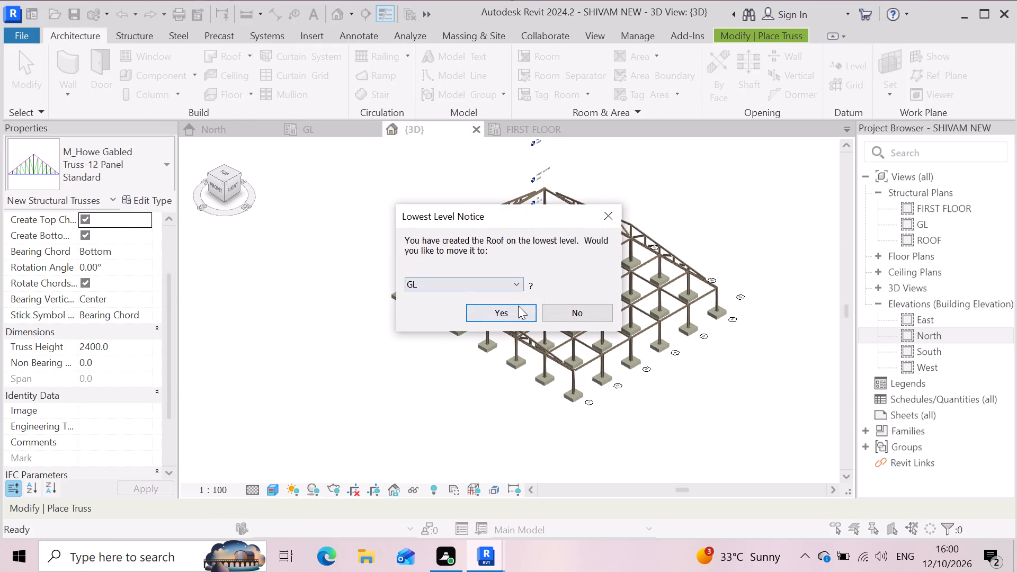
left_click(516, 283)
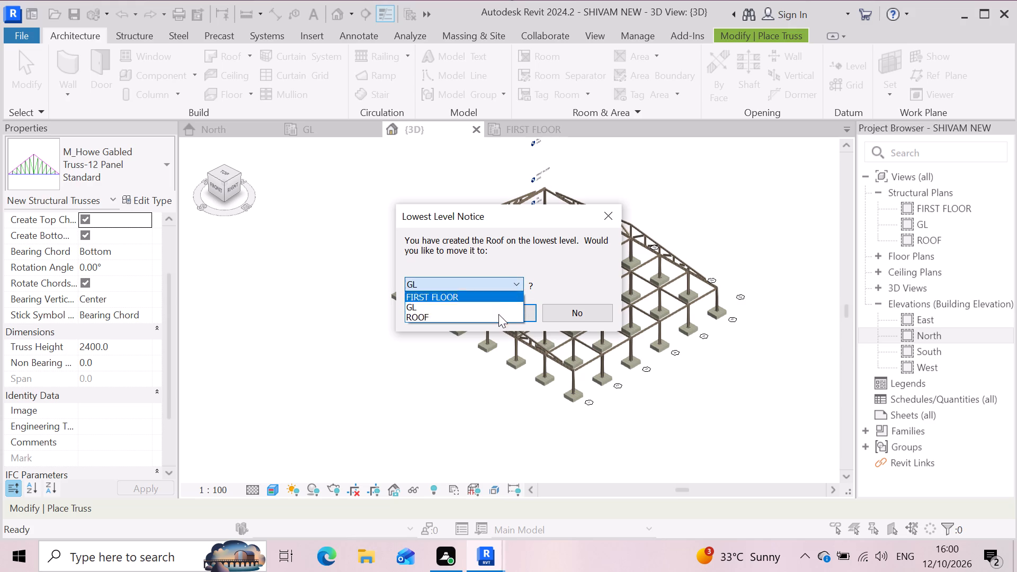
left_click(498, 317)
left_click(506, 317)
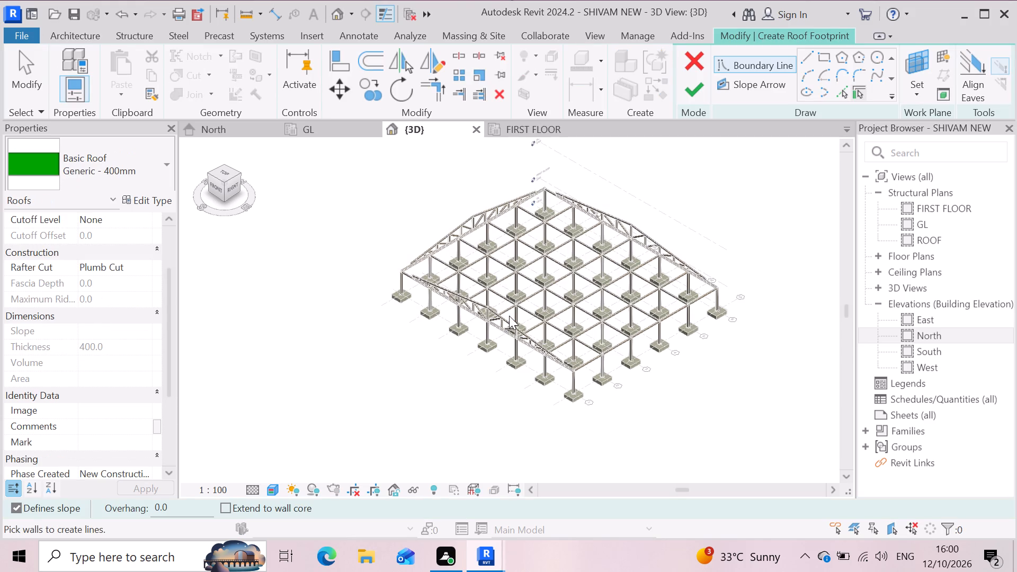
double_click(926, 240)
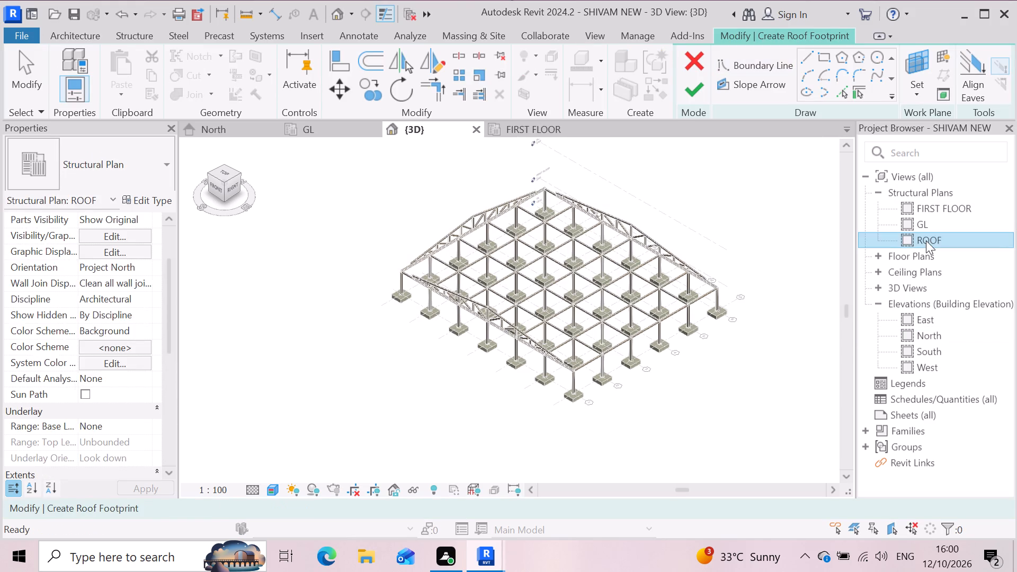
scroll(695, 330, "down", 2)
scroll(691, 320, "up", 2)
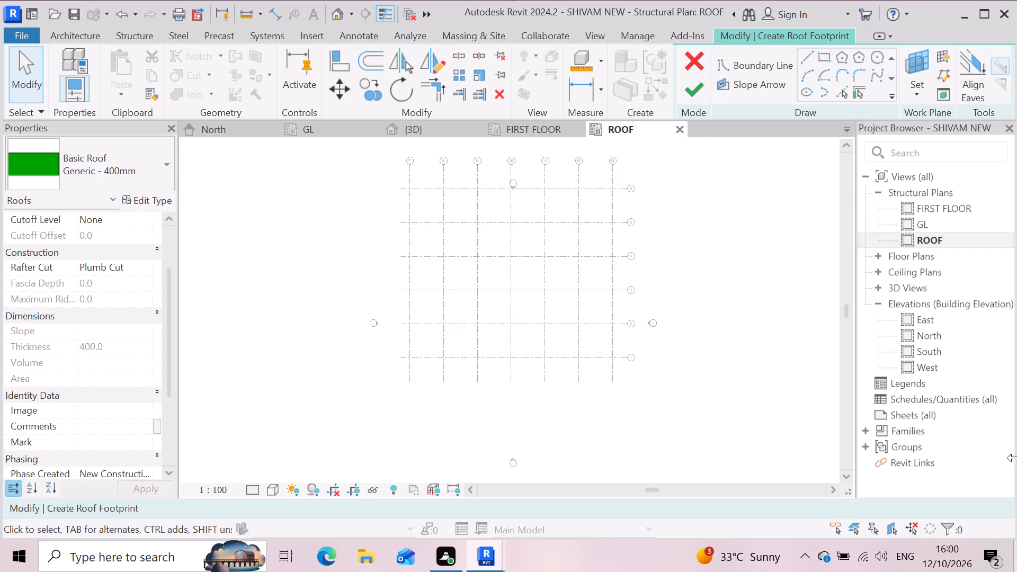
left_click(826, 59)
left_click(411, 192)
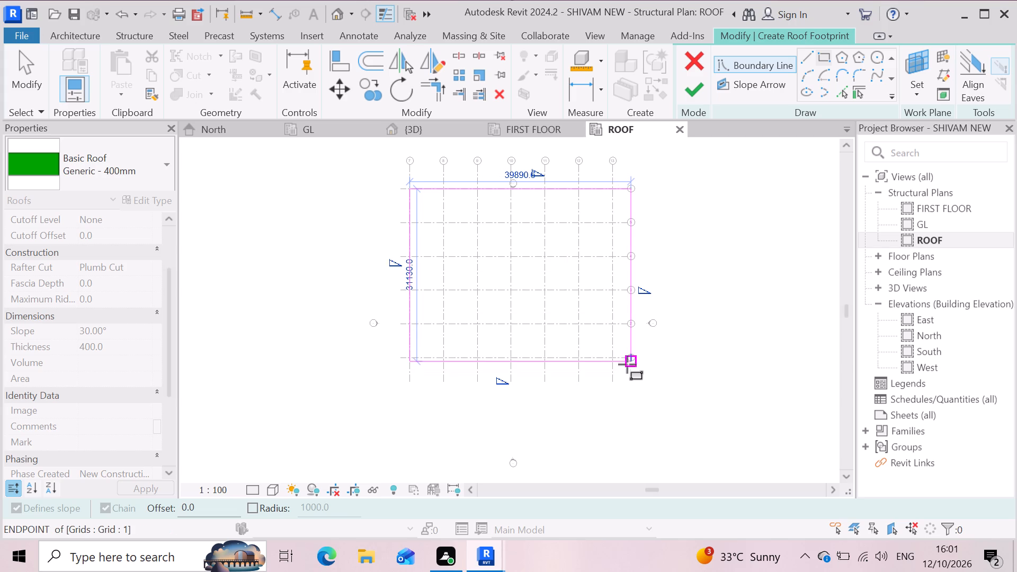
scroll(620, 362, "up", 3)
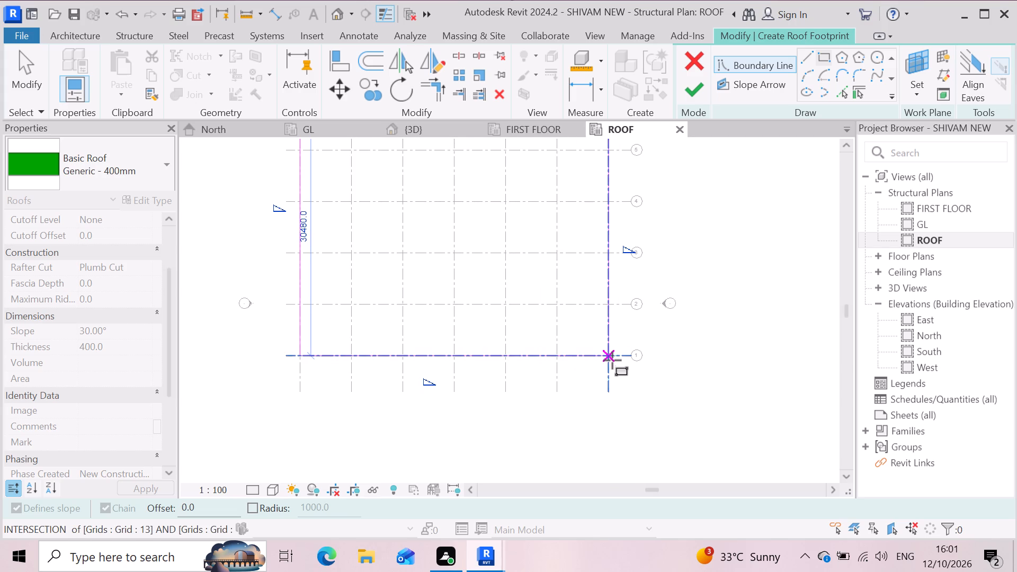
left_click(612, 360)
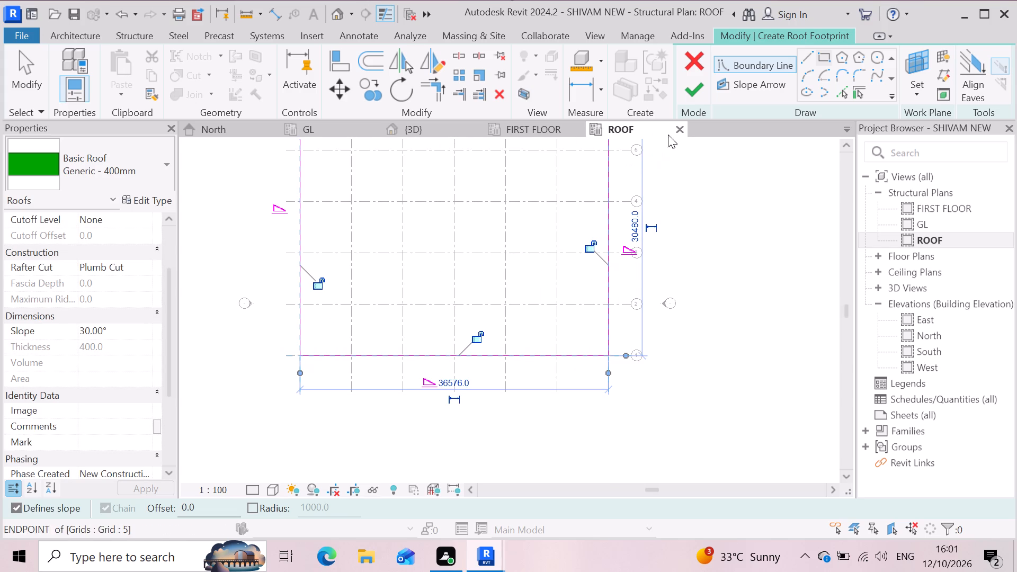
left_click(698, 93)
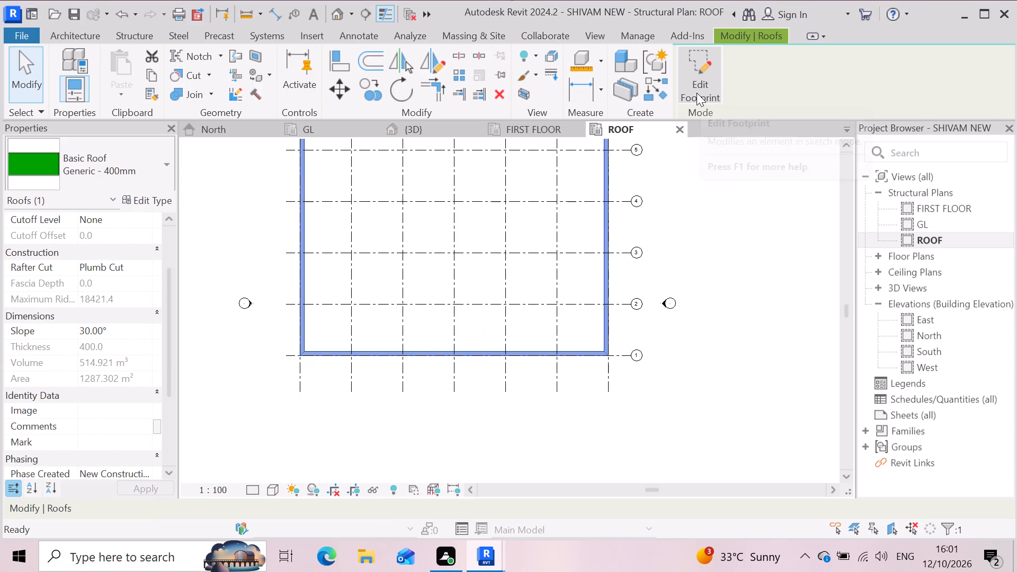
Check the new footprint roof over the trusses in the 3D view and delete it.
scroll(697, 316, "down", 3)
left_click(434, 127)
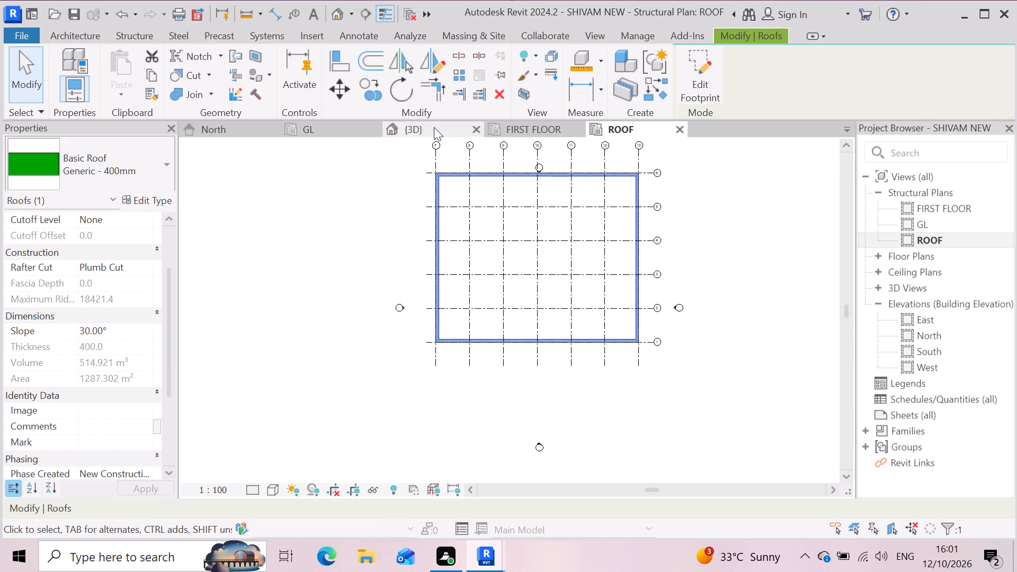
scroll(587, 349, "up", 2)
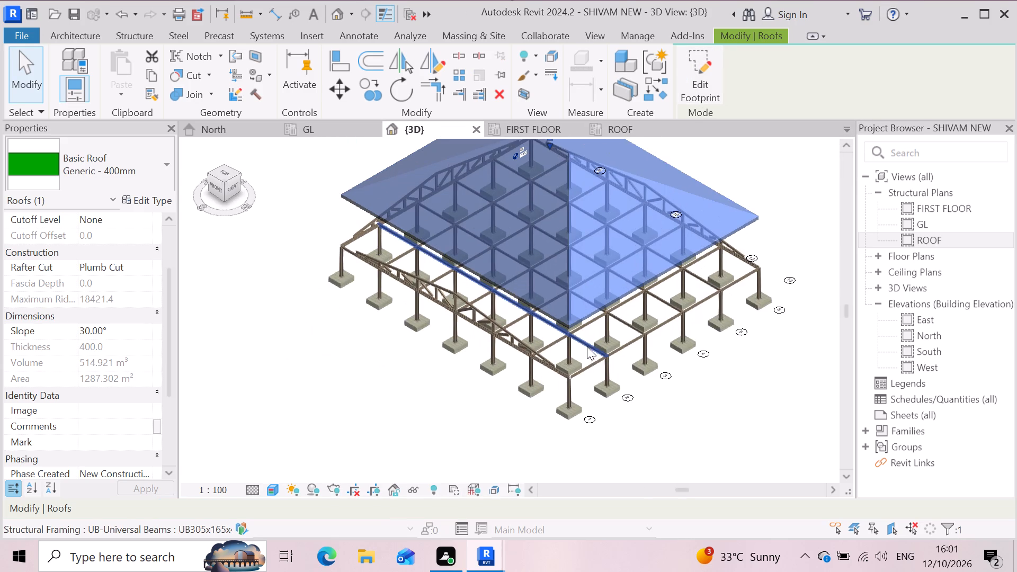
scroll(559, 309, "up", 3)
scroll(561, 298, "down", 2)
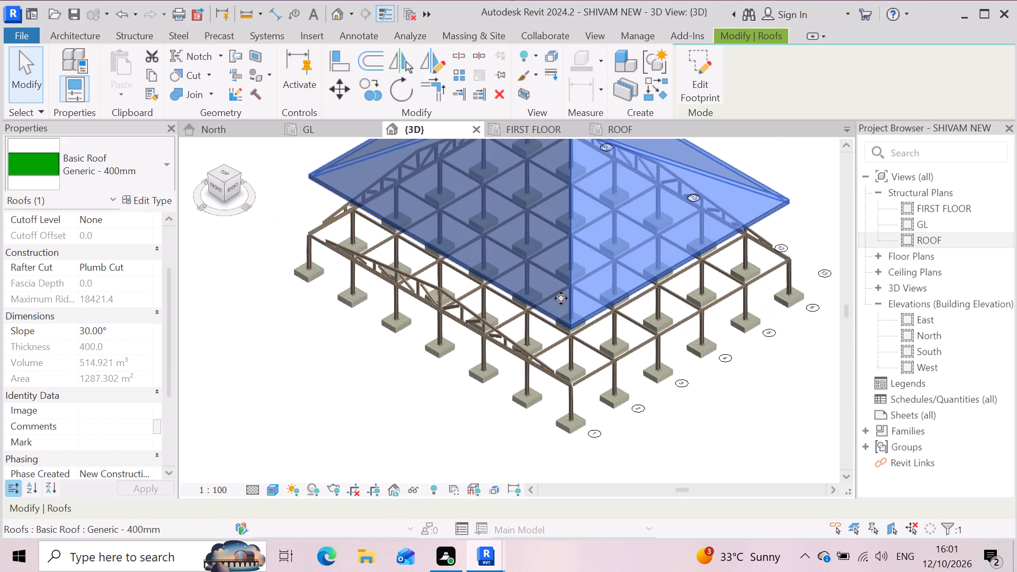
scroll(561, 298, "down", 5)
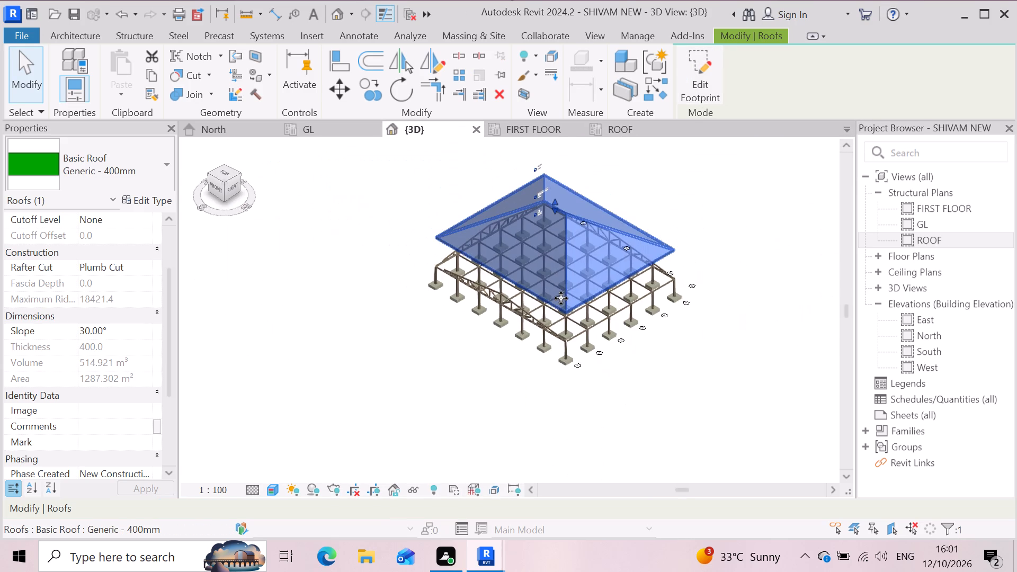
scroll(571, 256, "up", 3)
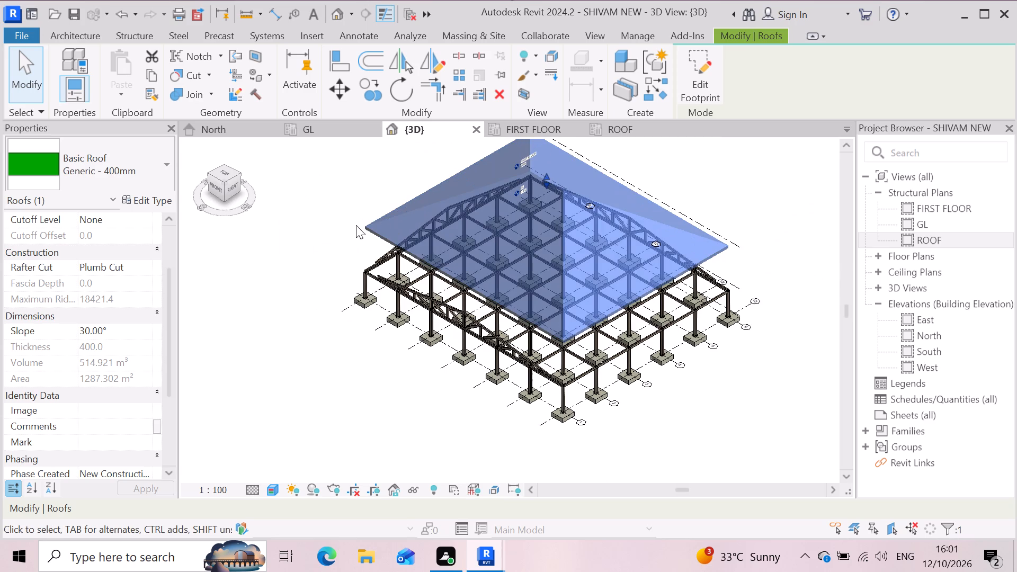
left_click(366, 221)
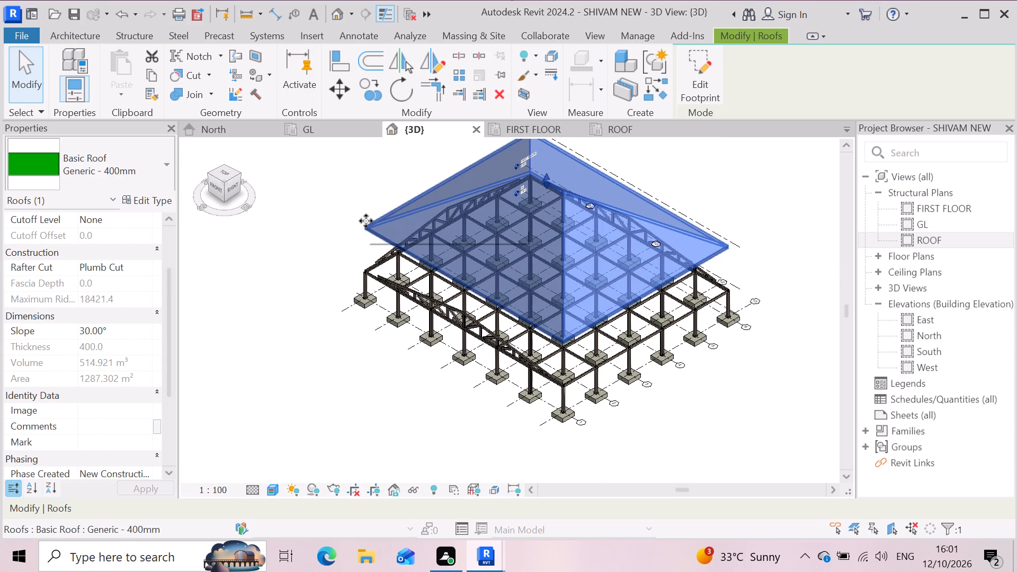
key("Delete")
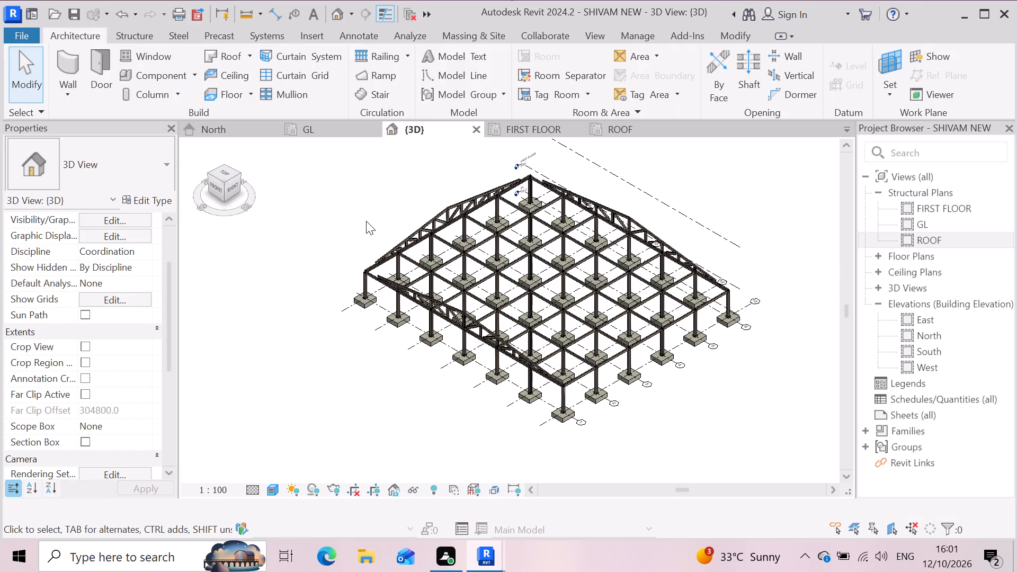
Create a Generic - 400mm footprint roof on FIRST FLOOR with a rectangular boundary about 36576 by 30562 mm from grid intersection 7/6 to 13/1.
scroll(409, 276, "down", 1)
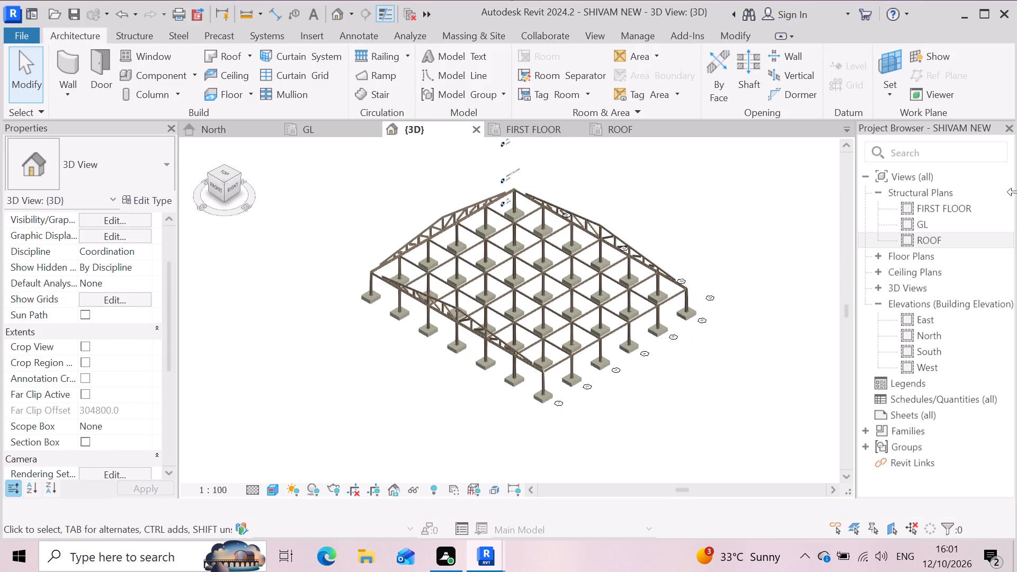
double_click(947, 210)
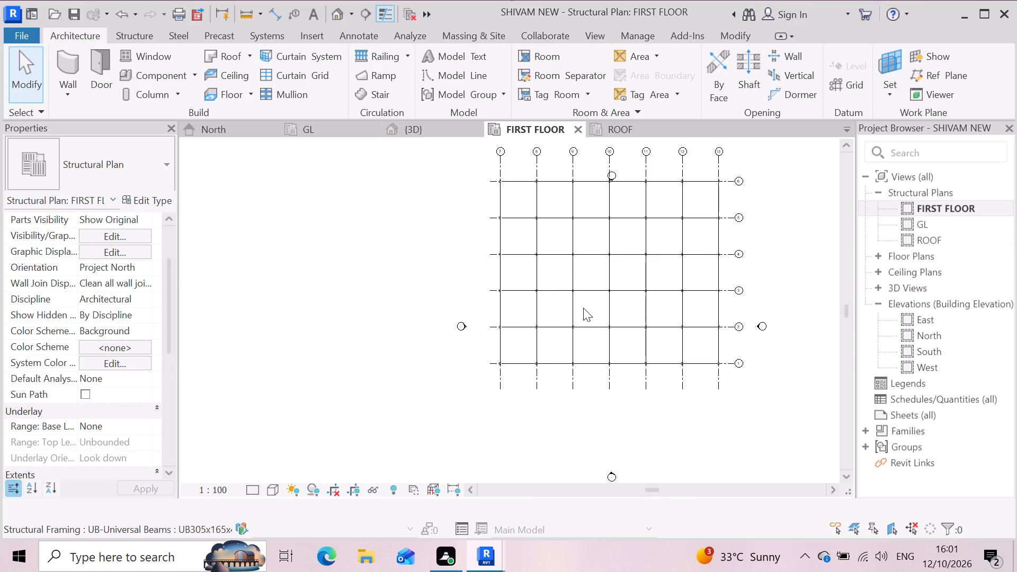
scroll(583, 308, "down", 2)
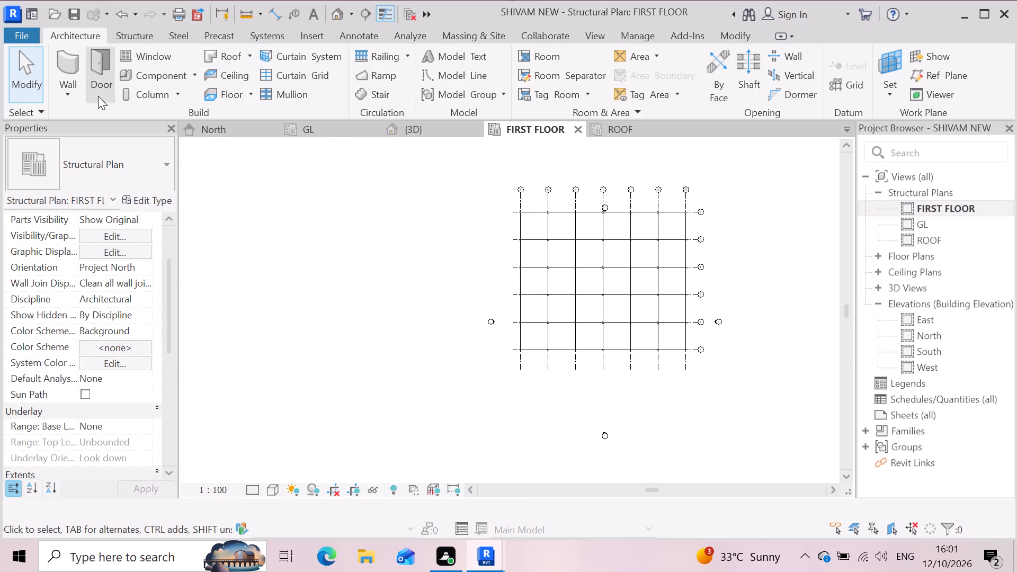
left_click(221, 56)
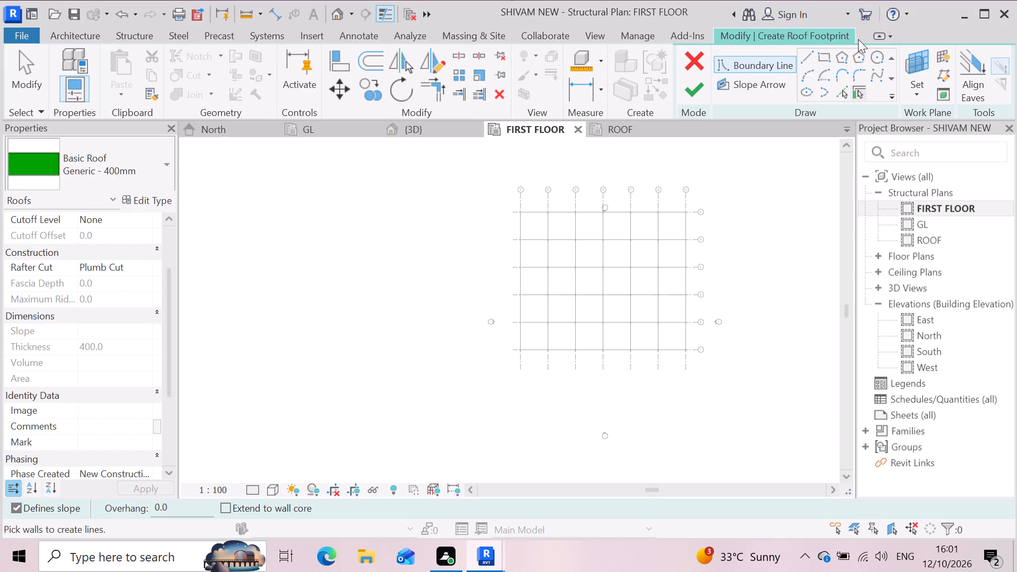
left_click(820, 59)
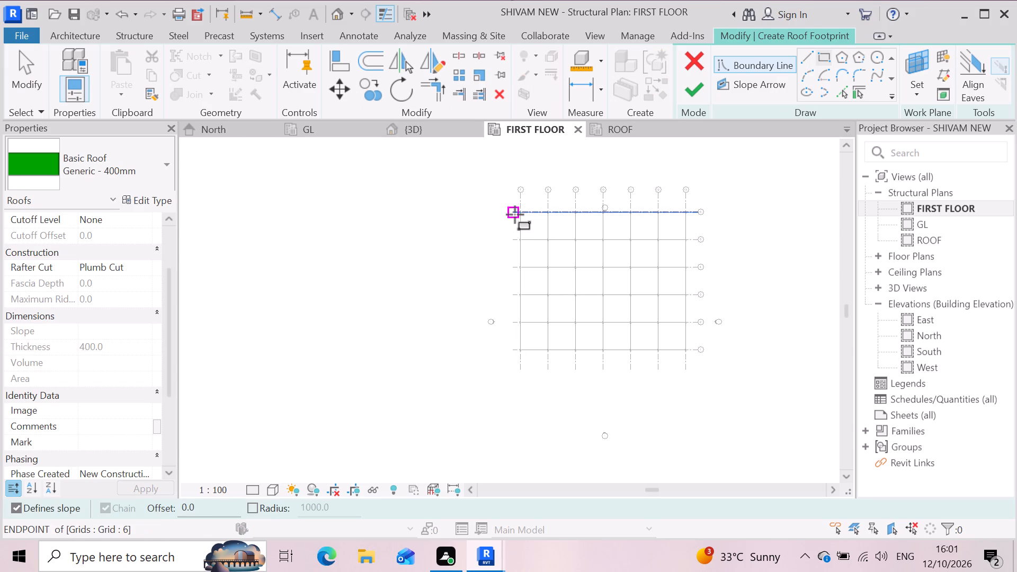
left_click(519, 211)
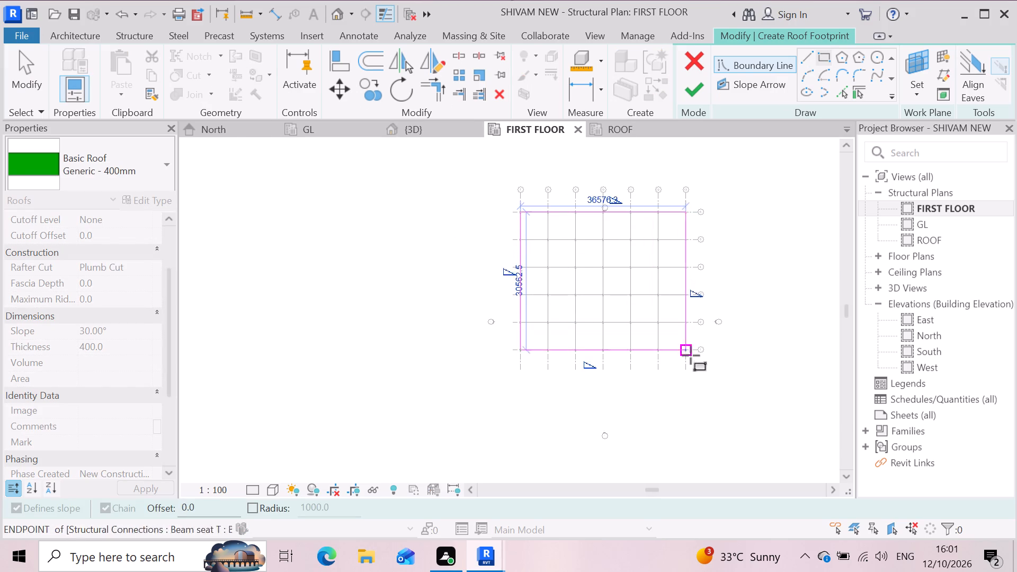
left_click(691, 350)
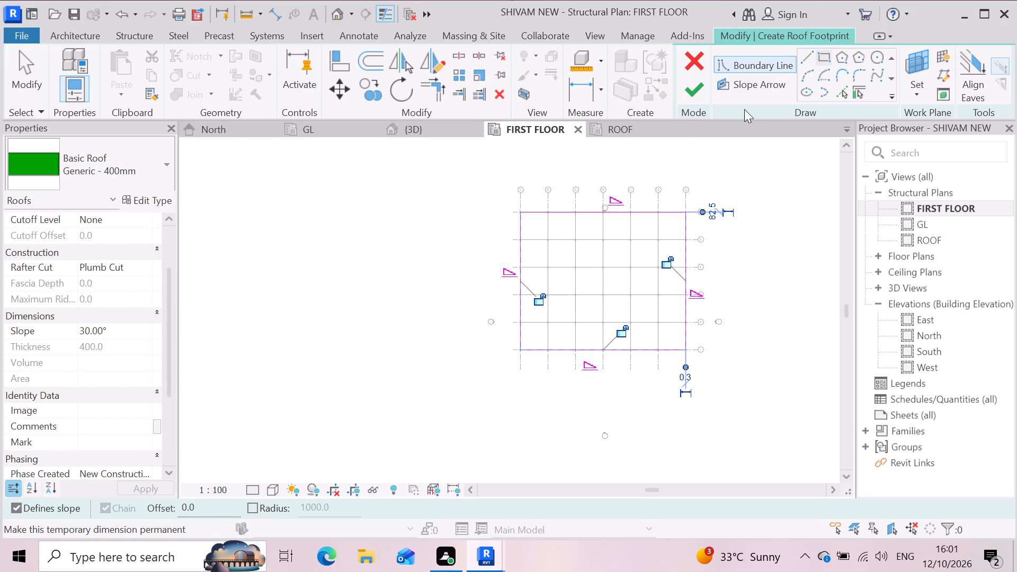
left_click(690, 96)
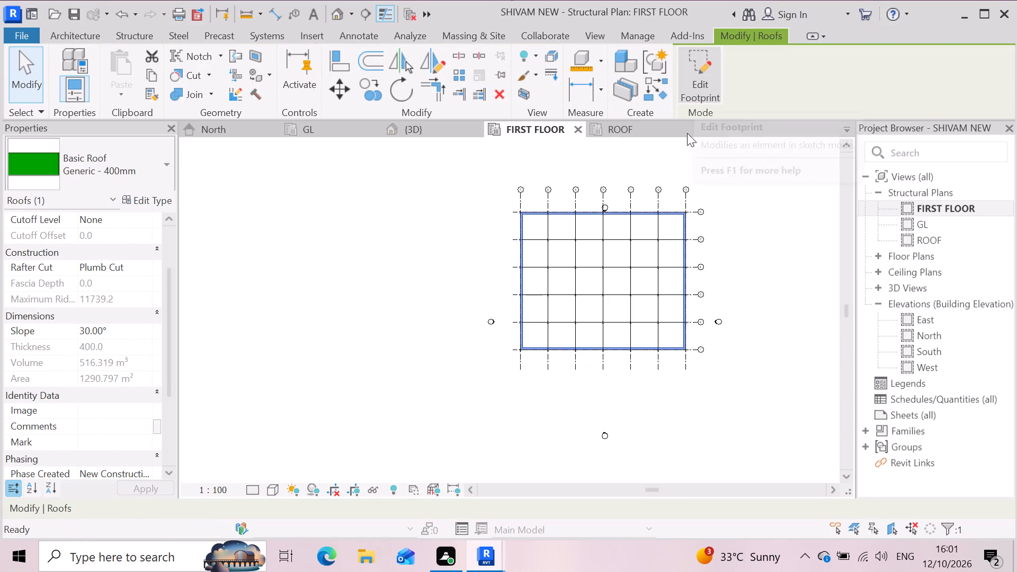
Examine in the isometric 3D view how the new roof sits on the trusses, edge beams and corner column.
left_click(434, 127)
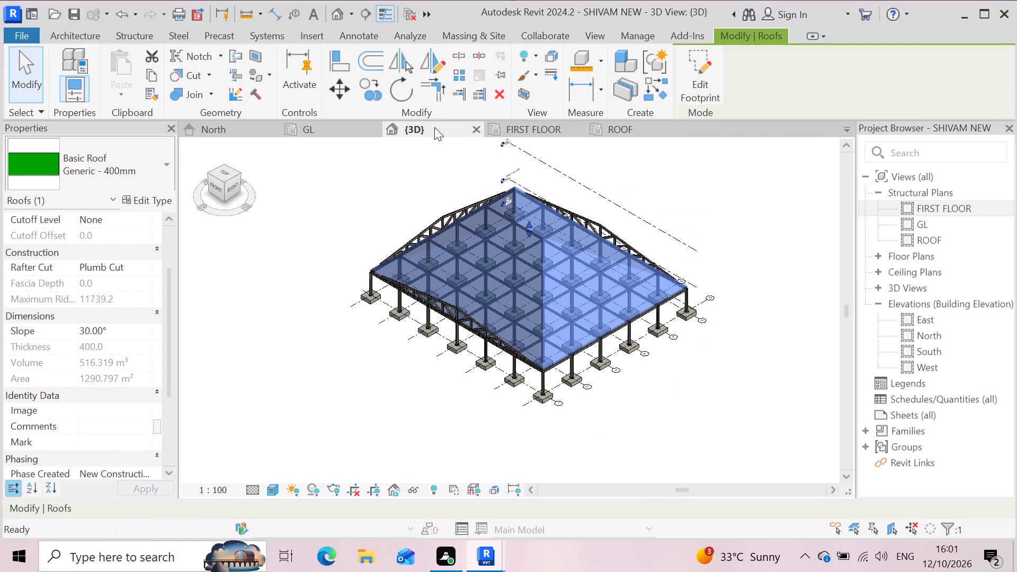
scroll(563, 414, "up", 2)
scroll(534, 380, "up", 2)
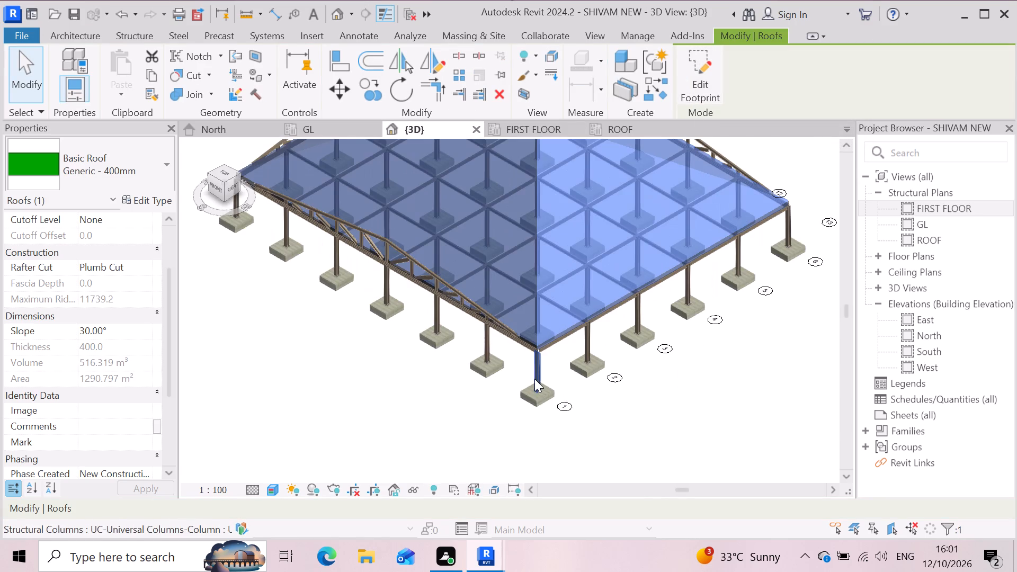
scroll(536, 359, "up", 3)
scroll(556, 372, "down", 5)
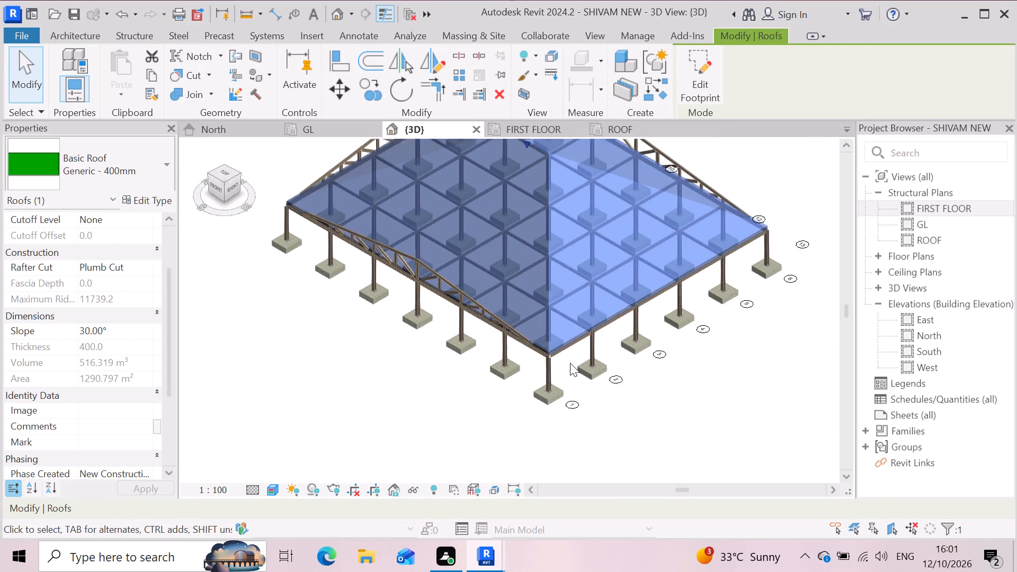
scroll(620, 261, "up", 3)
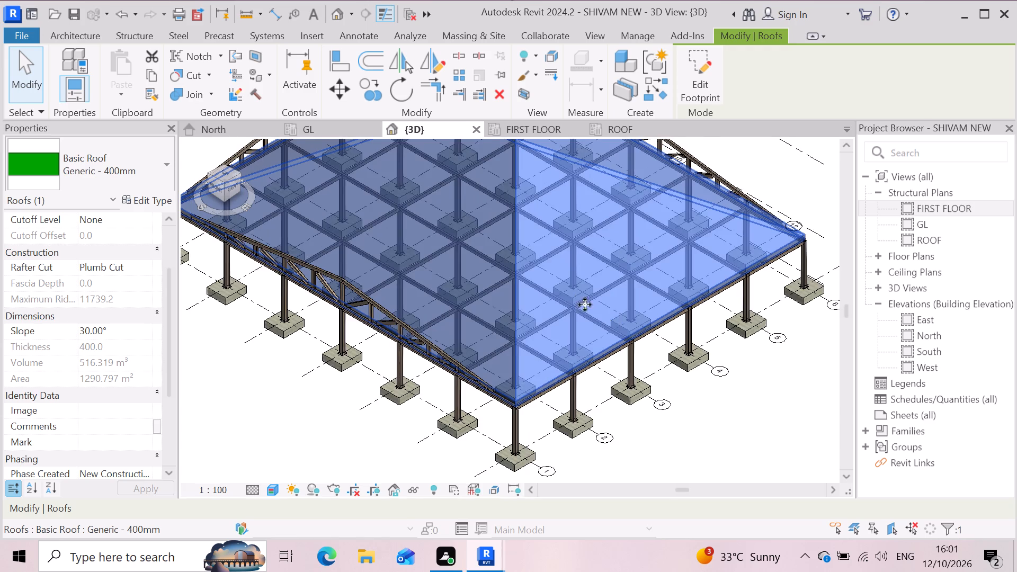
scroll(575, 298, "down", 2)
scroll(462, 345, "up", 2)
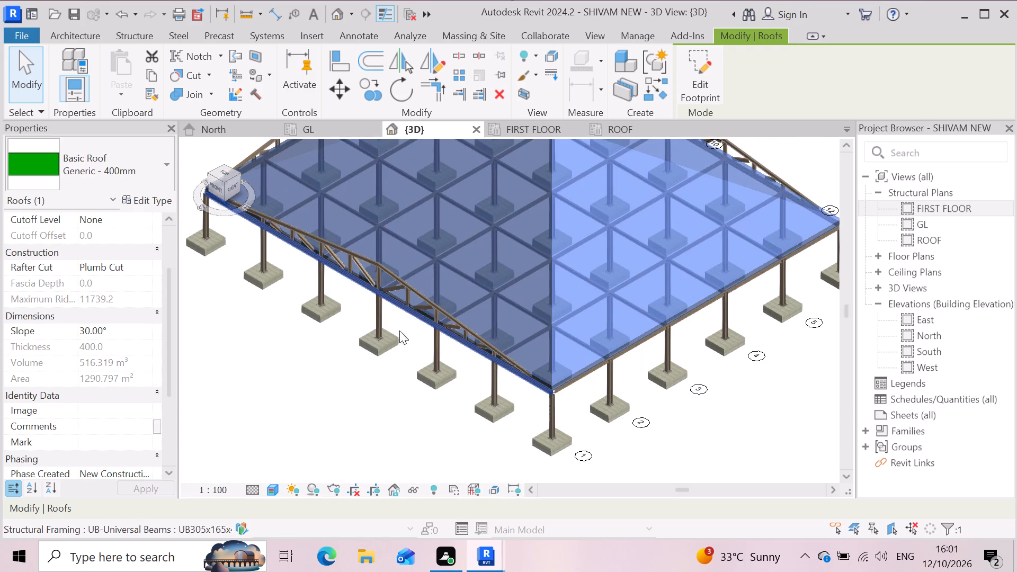
scroll(385, 325, "down", 4)
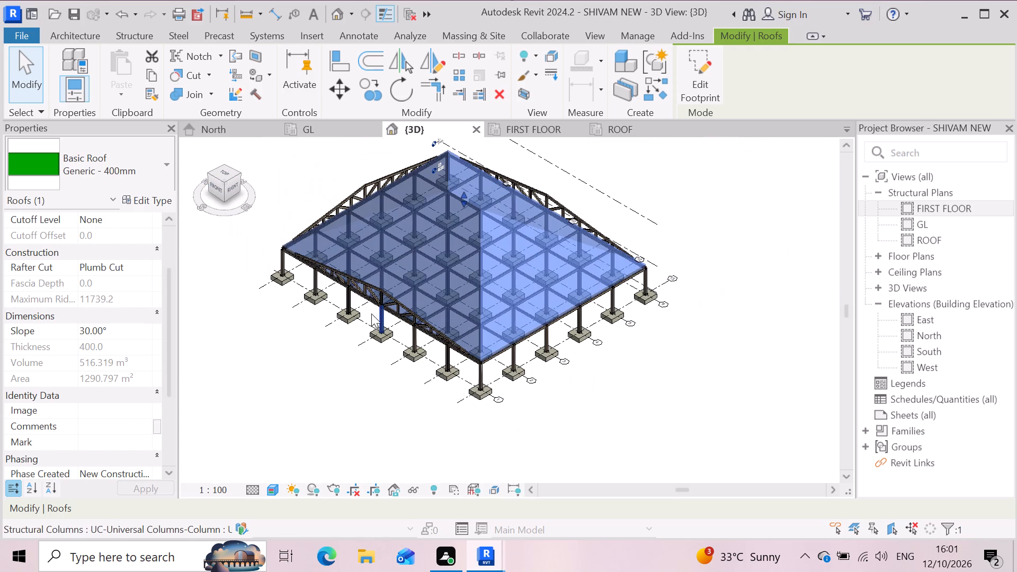
left_click(329, 383)
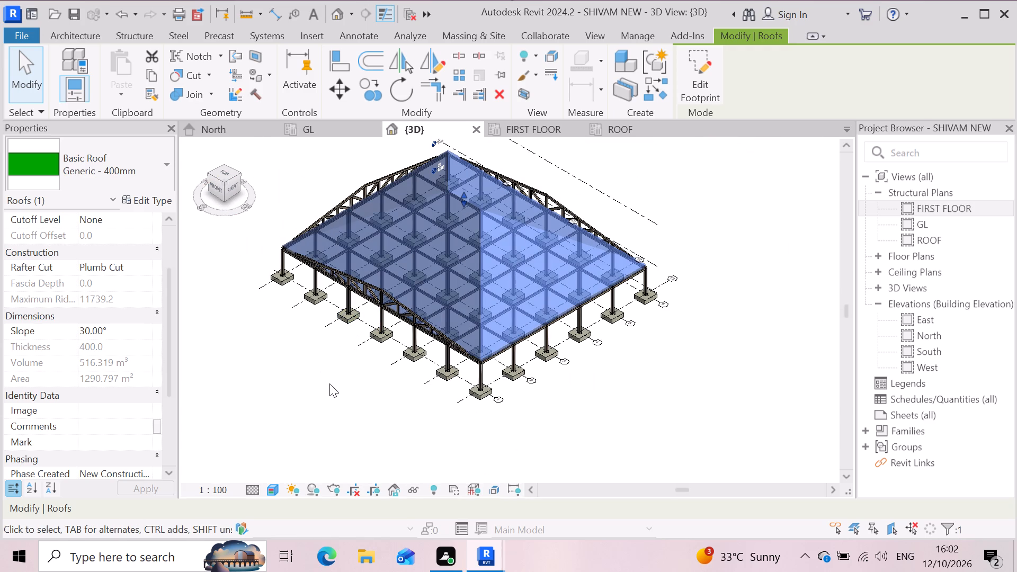
scroll(344, 383, "up", 2)
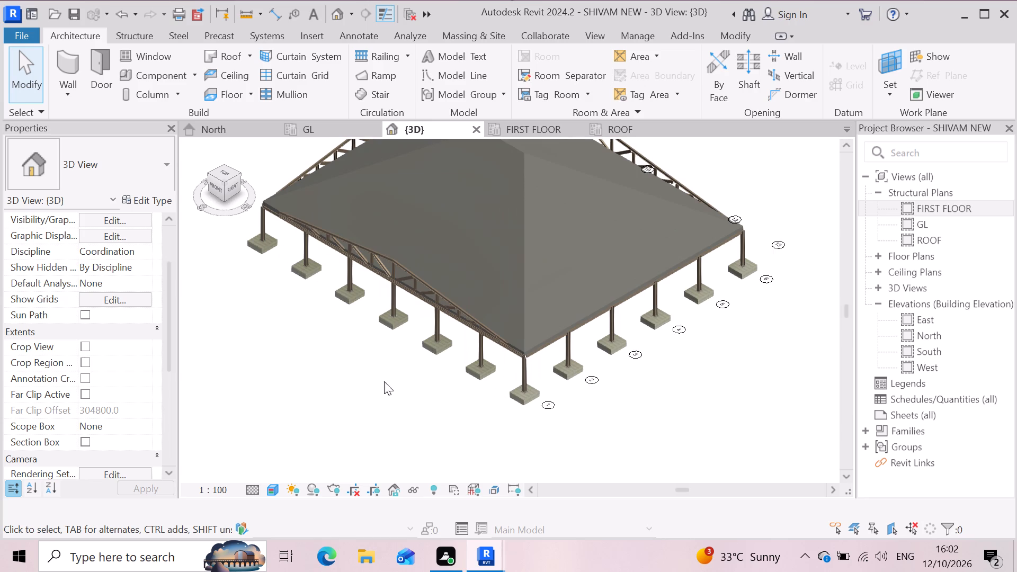
scroll(448, 379, "down", 2)
scroll(525, 248, "up", 3)
scroll(526, 326, "up", 4)
scroll(520, 336, "down", 6)
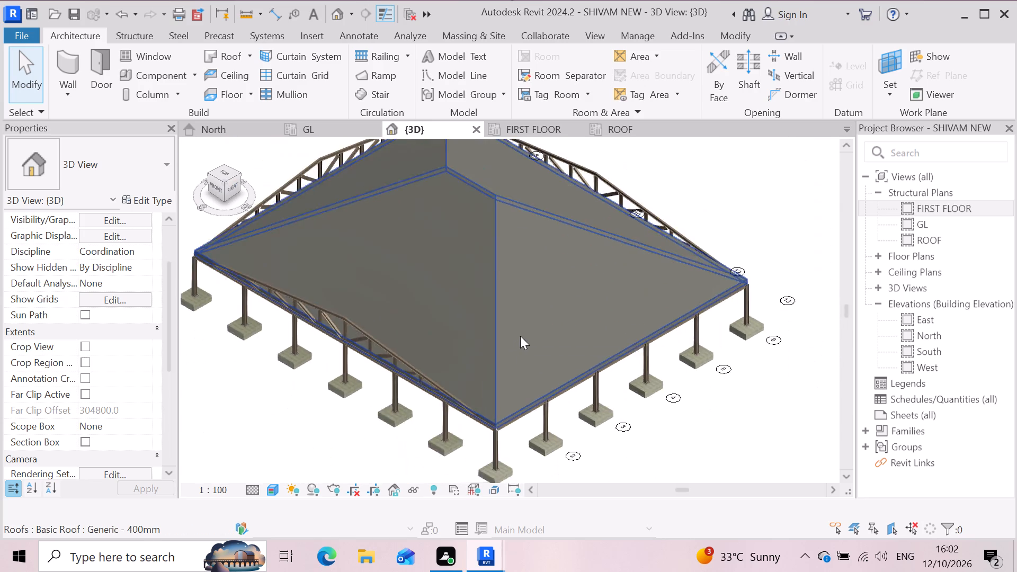
scroll(520, 336, "down", 1)
scroll(461, 267, "up", 1)
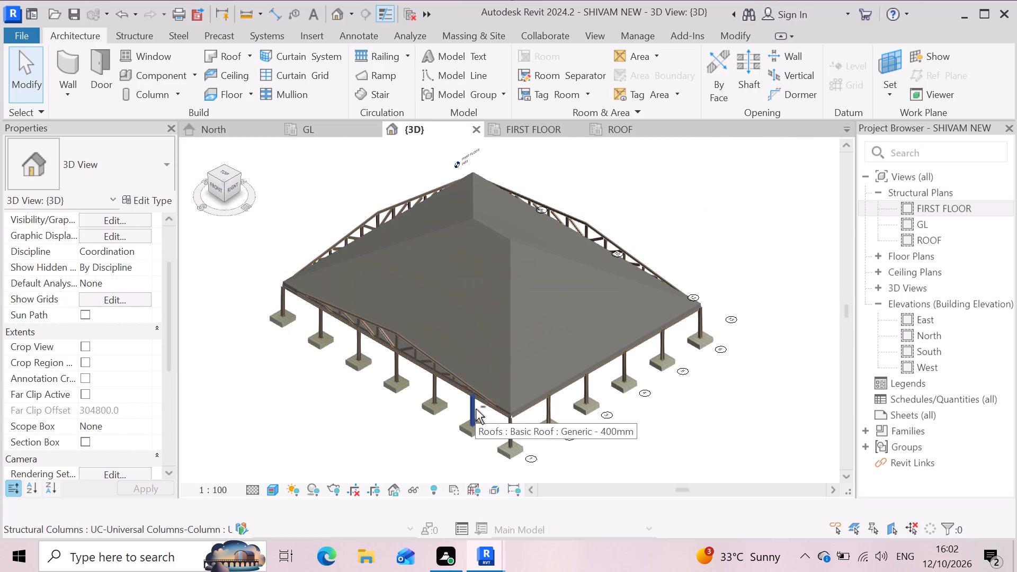
Inspect the roof slope against the front Howe gabled truss from the front of the 3D model, up close and overall.
middle_click_drag(476, 409, 550, 302, "shift")
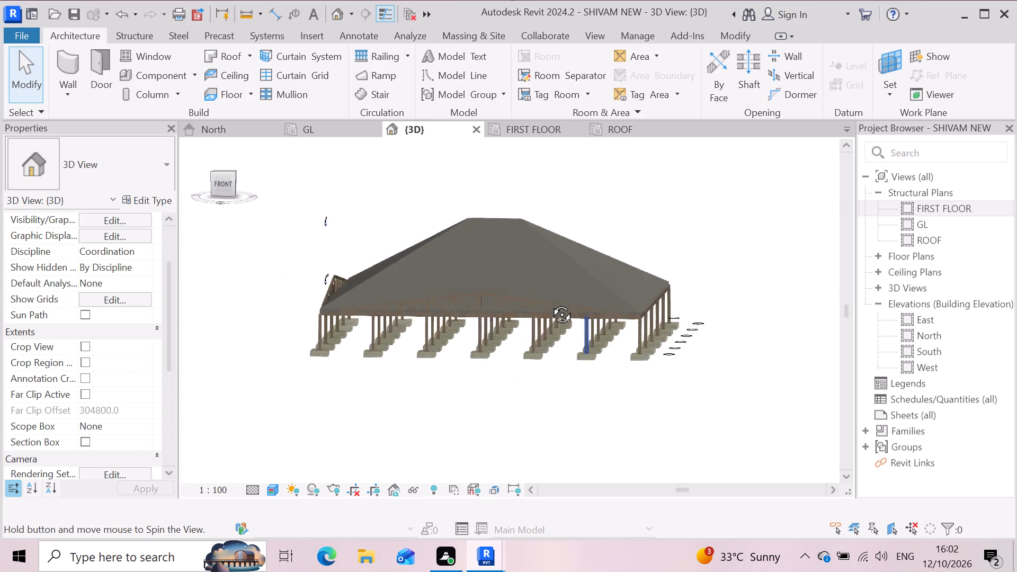
middle_click_drag(550, 302, 554, 316, "shift")
middle_click_drag(549, 323, 553, 341, "shift")
scroll(474, 325, "up", 2)
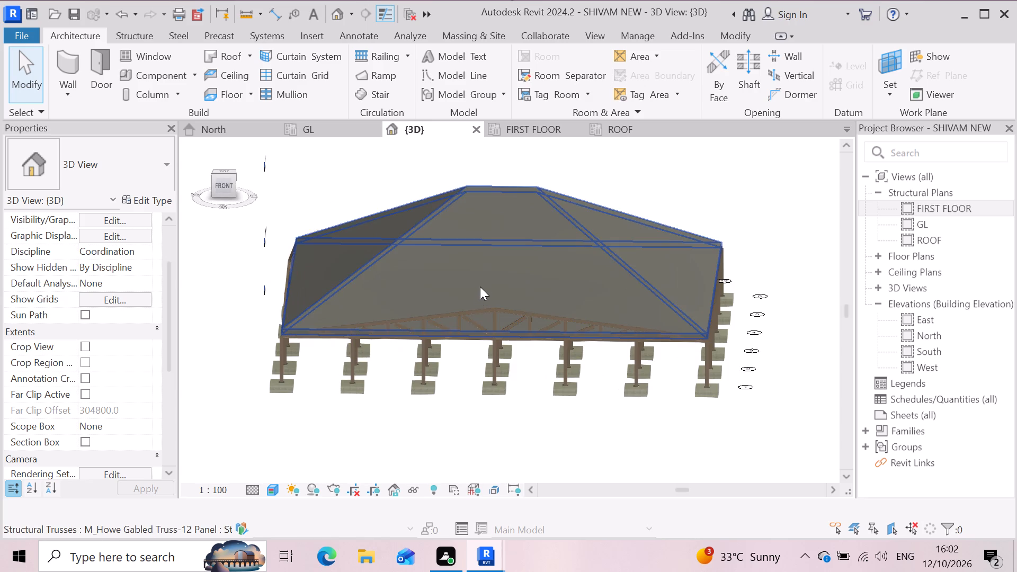
scroll(483, 284, "down", 2)
scroll(461, 317, "up", 2)
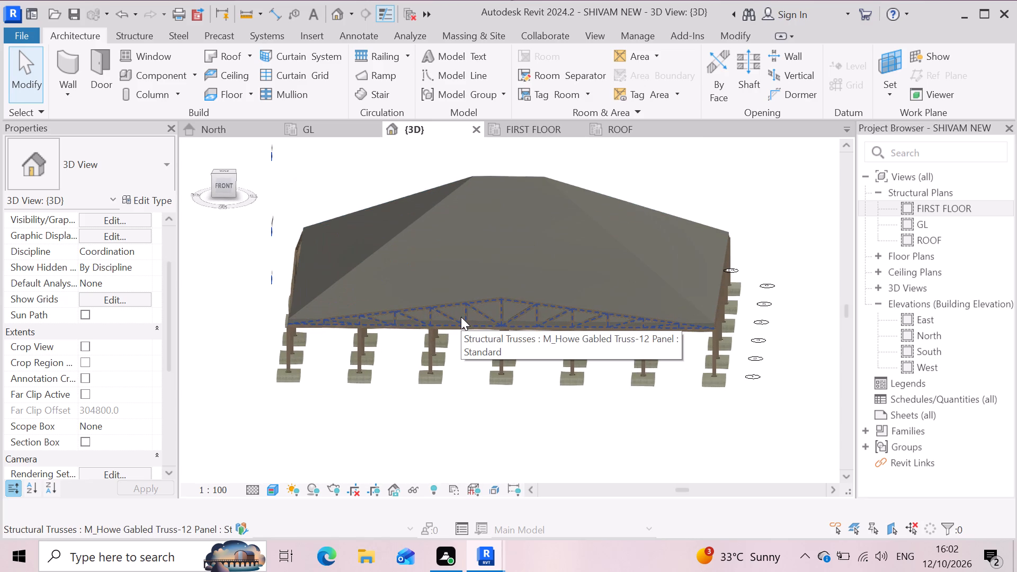
scroll(439, 312, "up", 2)
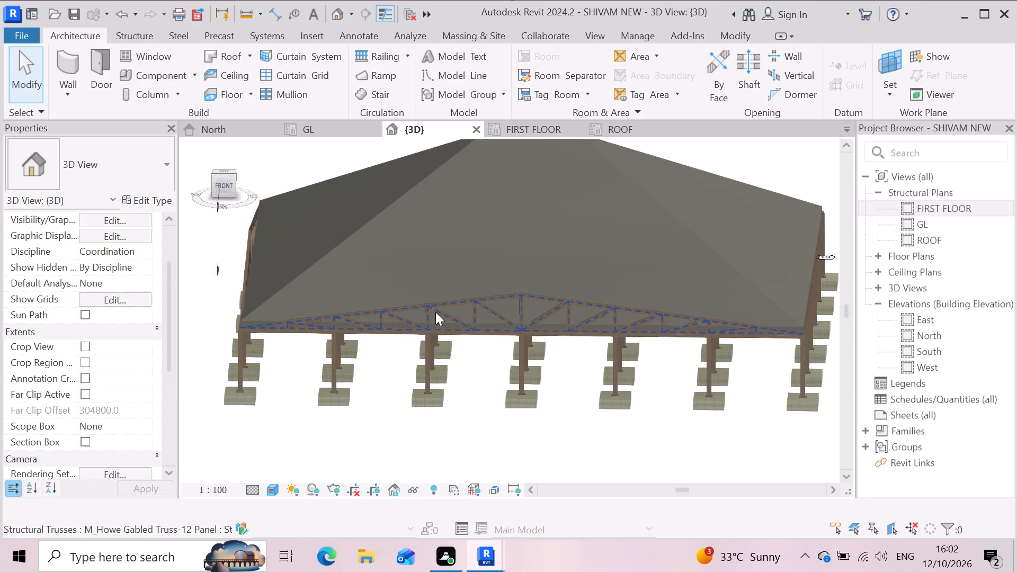
scroll(477, 302, "up", 9)
scroll(485, 319, "down", 5)
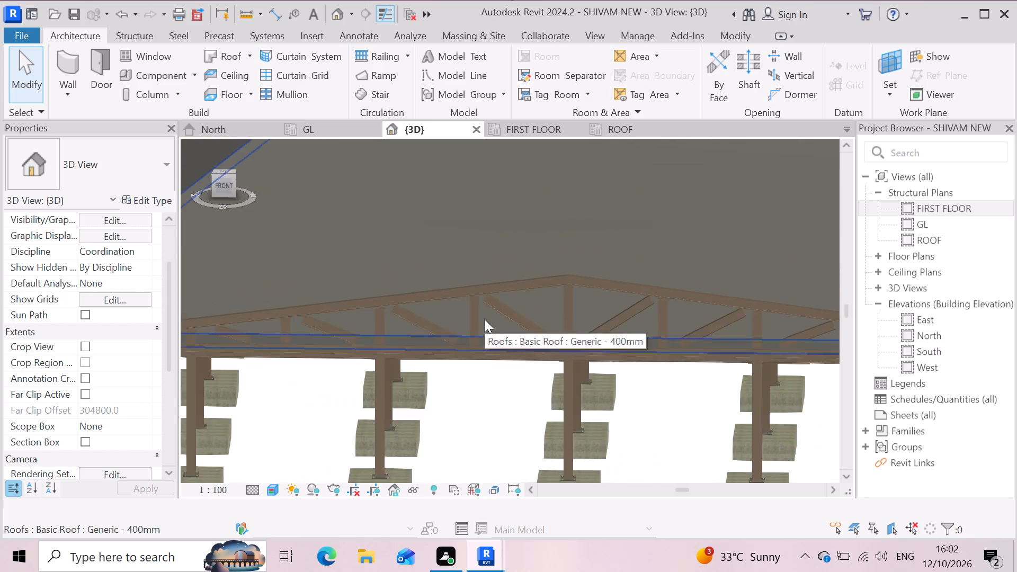
scroll(485, 319, "down", 8)
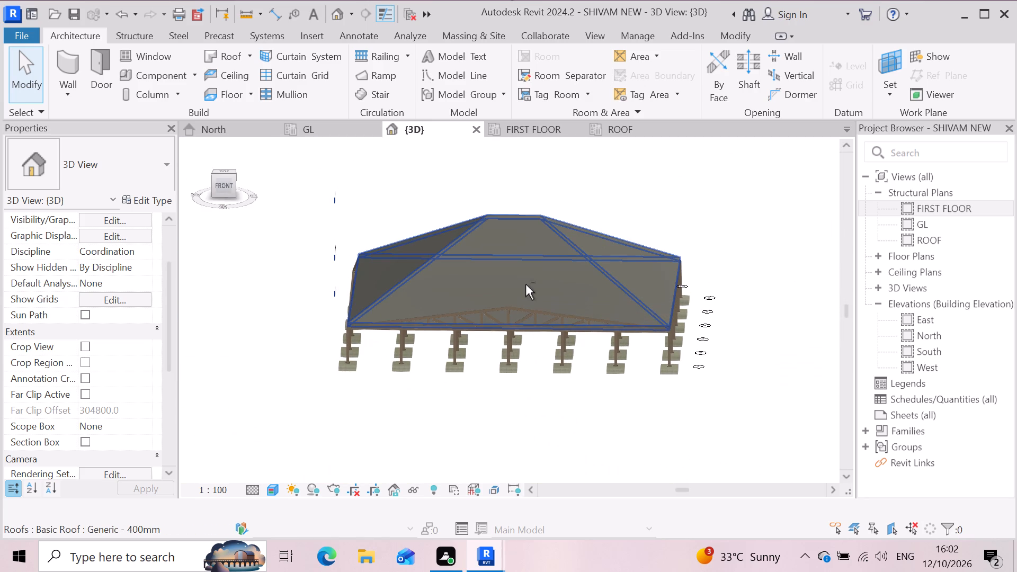
middle_click_drag(525, 284, 529, 248, "shift")
scroll(527, 284, "up", 1, "shift")
scroll(505, 302, "down", 2)
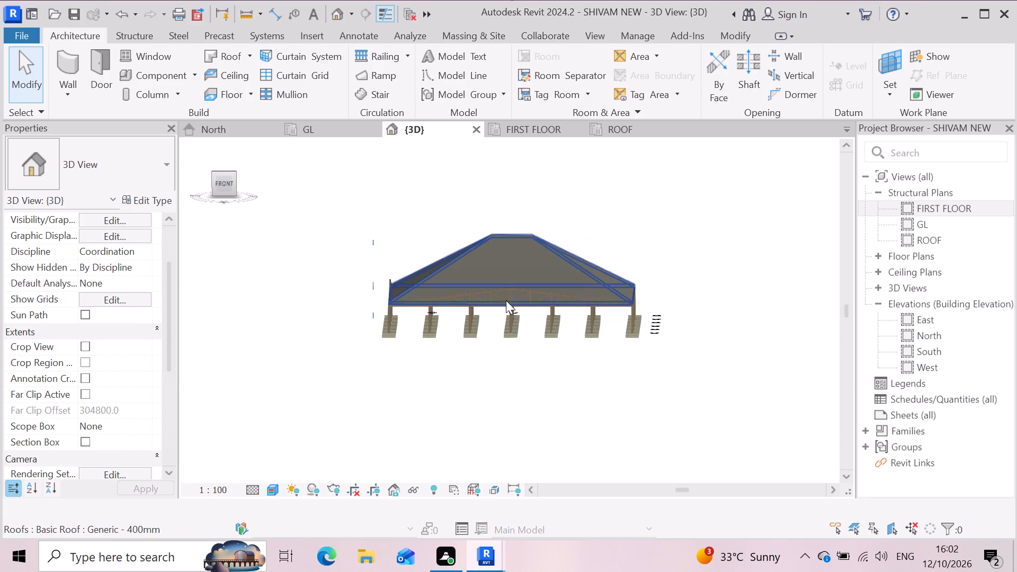
scroll(512, 292, "up", 4)
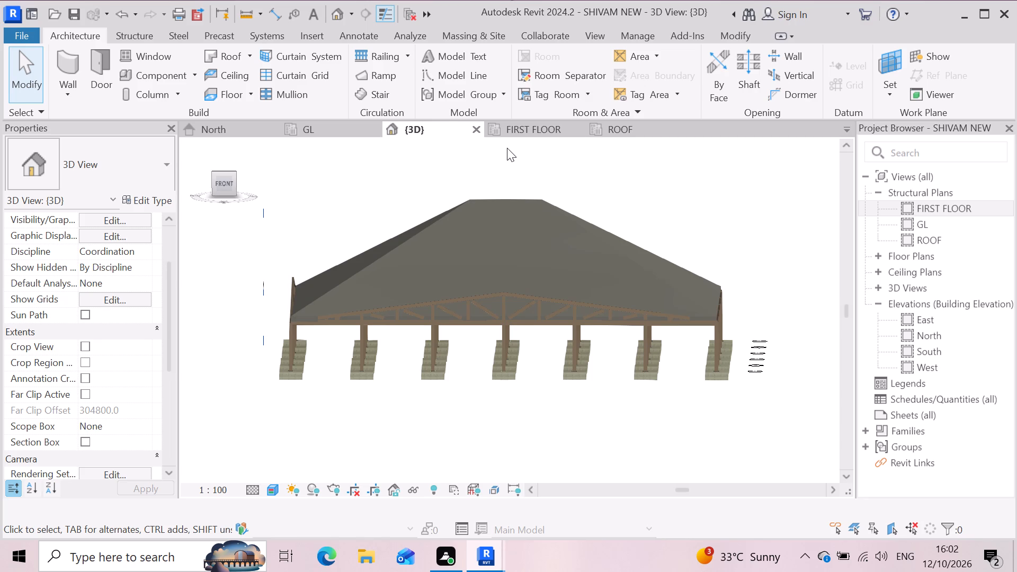
Look through the model categories in the 3D view's visibility and graphic overrides, leaving them unchanged.
left_click(132, 216)
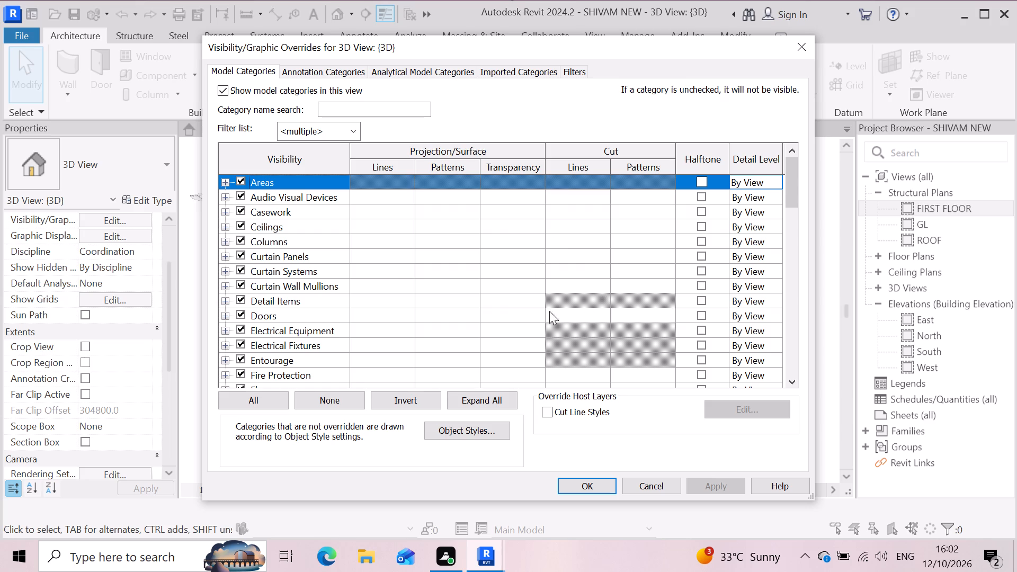
scroll(387, 341, "down", 11)
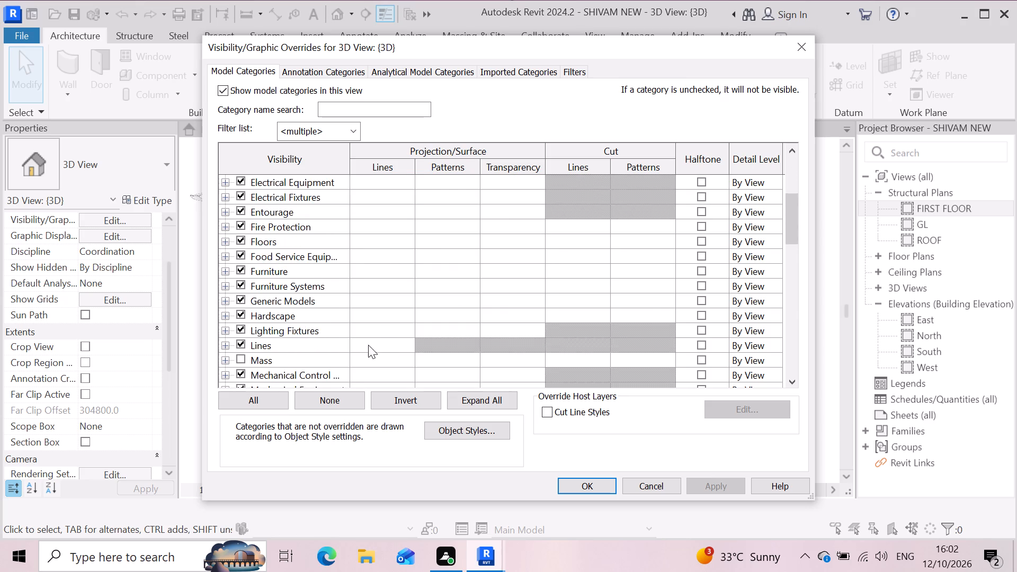
scroll(290, 364, "down", 20)
scroll(290, 364, "down", 2)
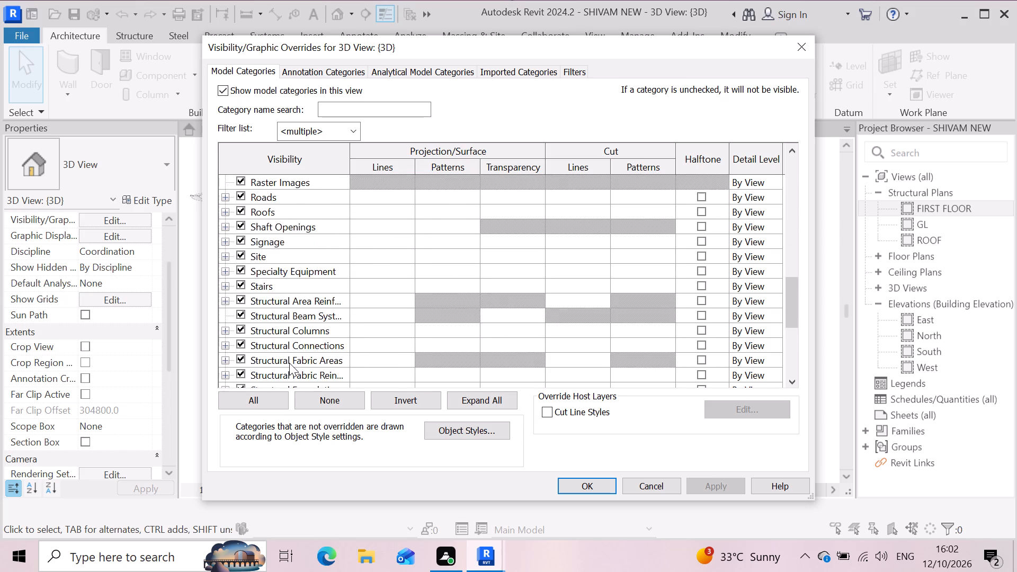
scroll(289, 363, "down", 13)
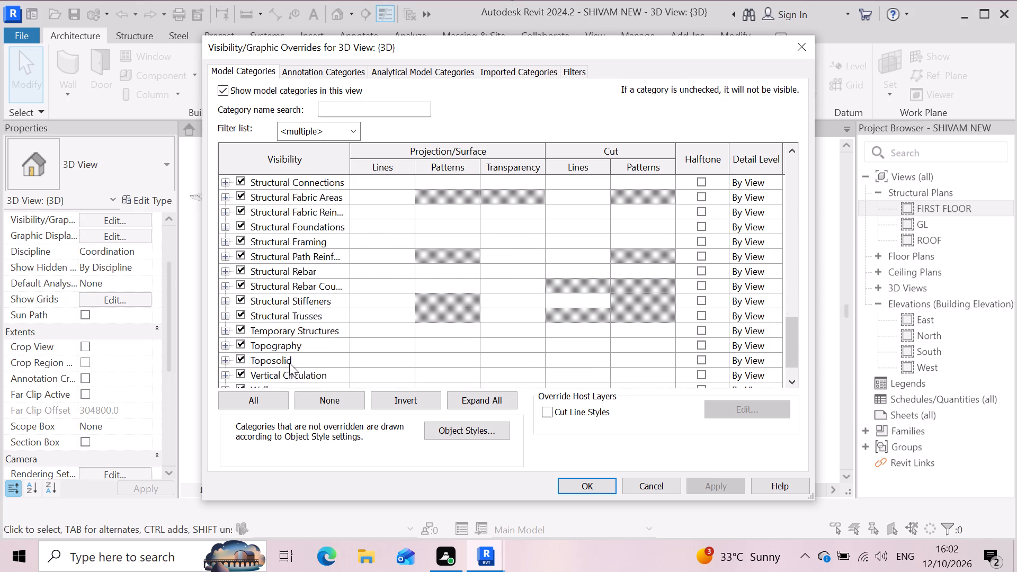
scroll(289, 363, "down", 11)
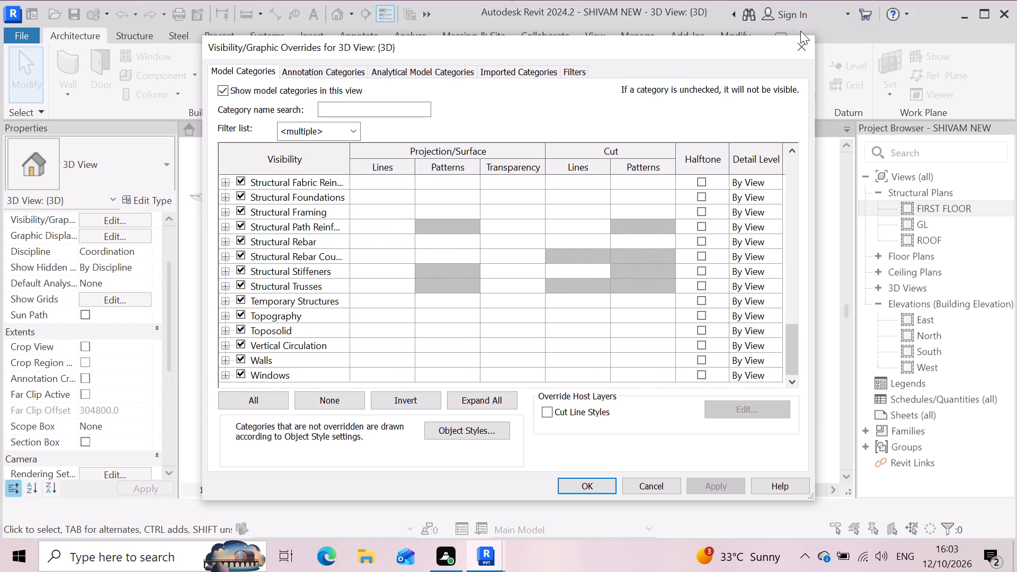
left_click(798, 43)
Set the Coarse Poche Material of the 3D View type to Wood Planks.
scroll(464, 321, "up", 3)
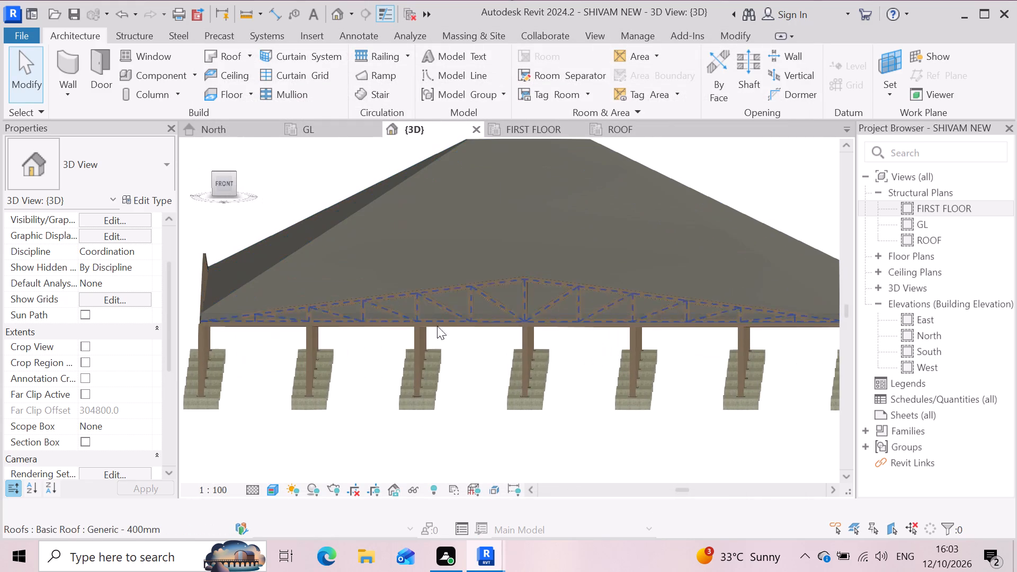
scroll(494, 334, "down", 2)
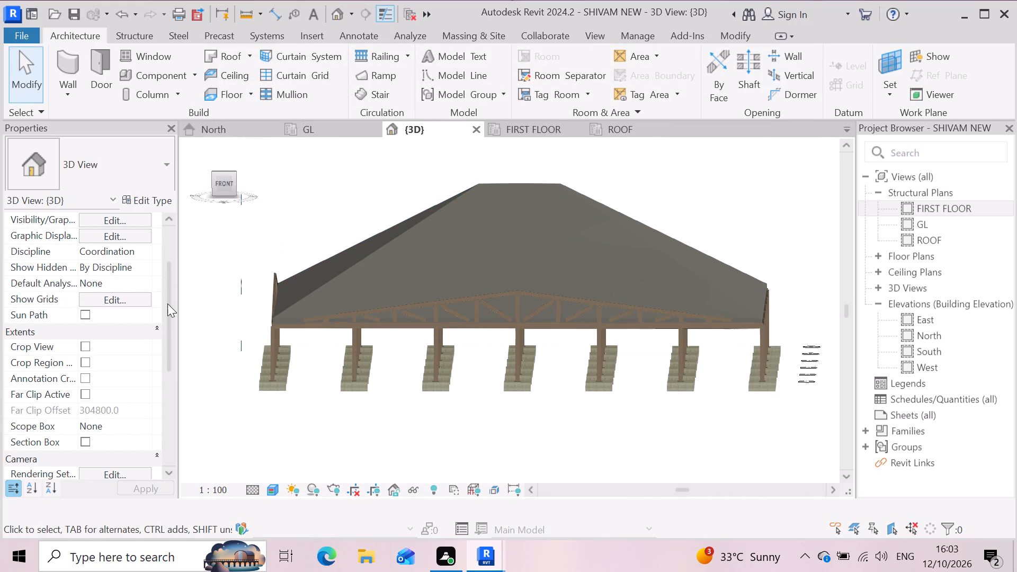
left_click(149, 199)
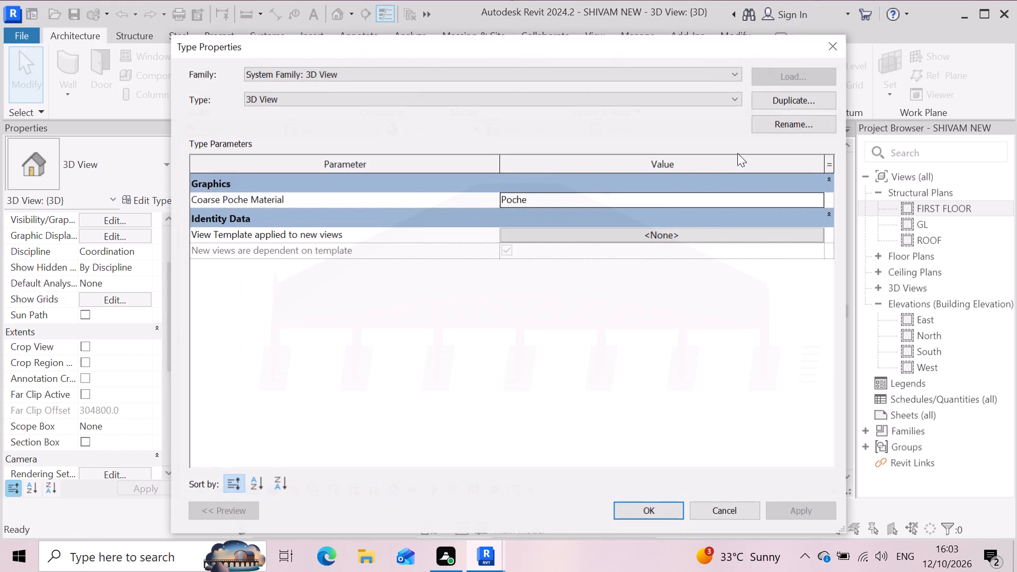
left_click(830, 215)
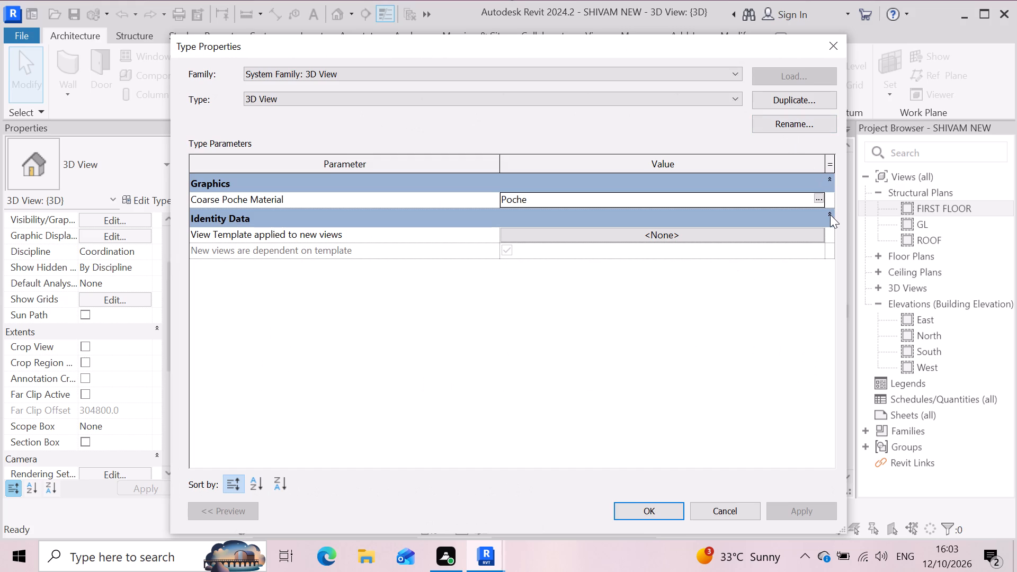
left_click(819, 199)
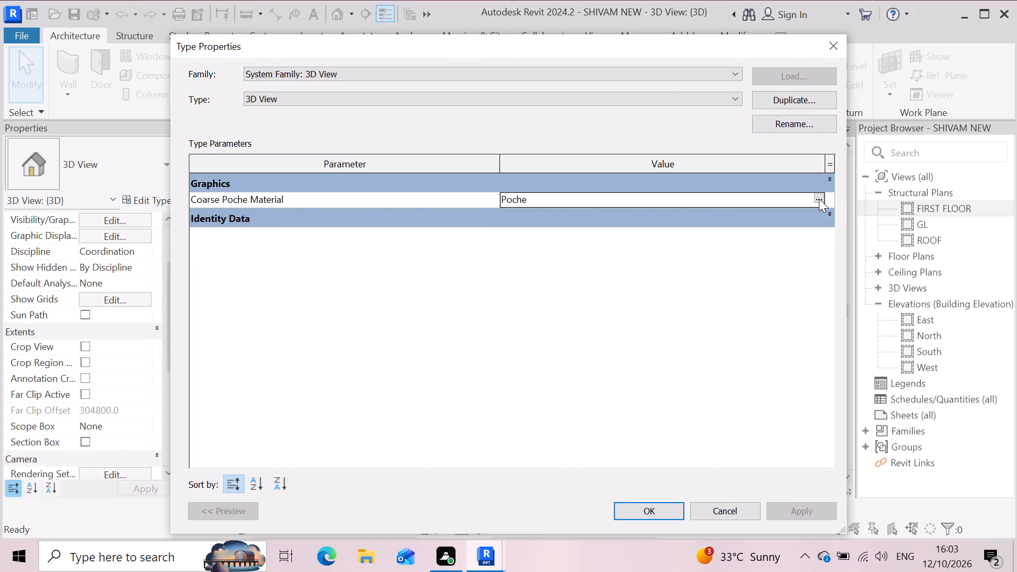
left_click(819, 199)
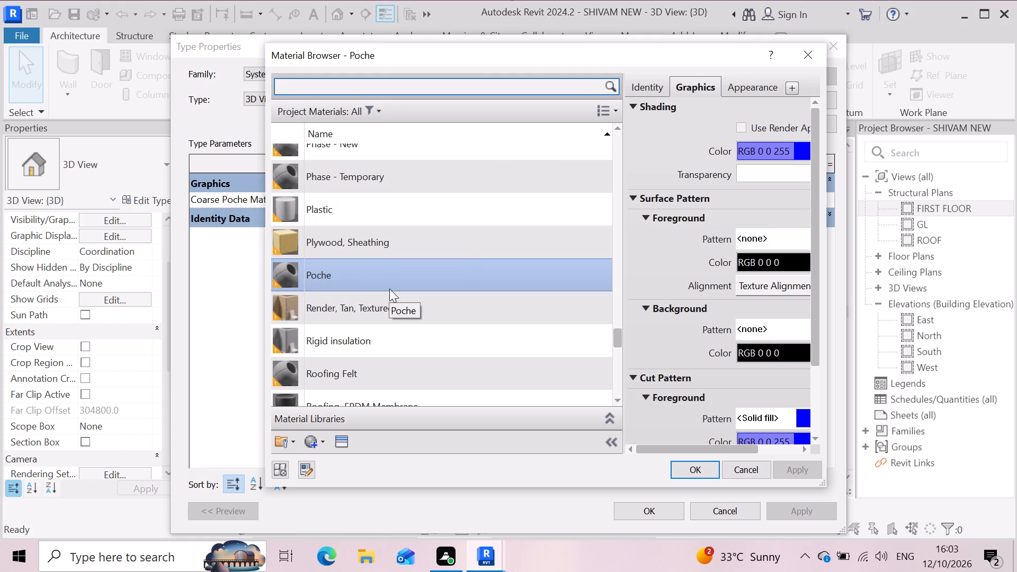
scroll(392, 286, "down", 4)
scroll(390, 278, "up", 1)
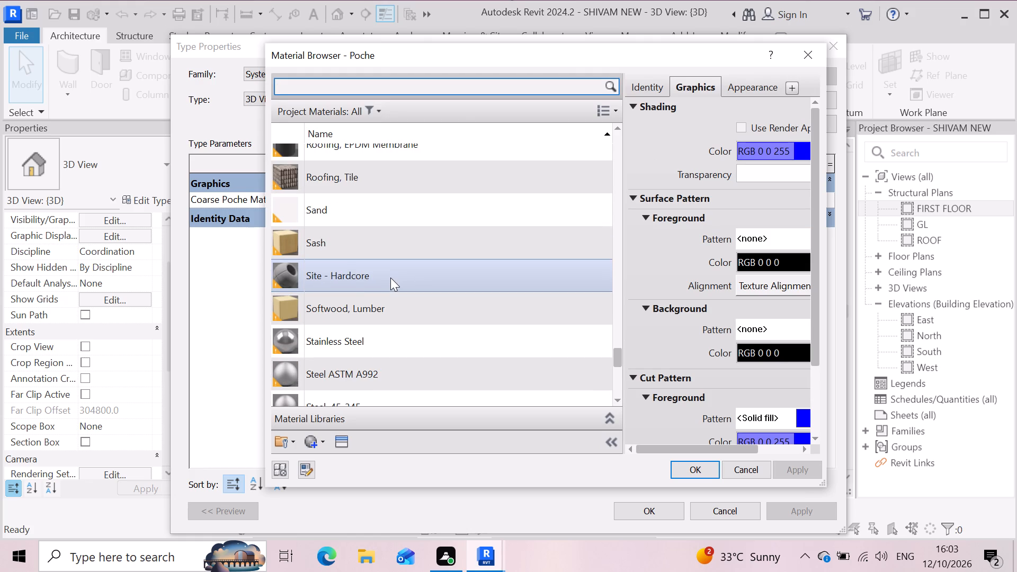
scroll(377, 302, "down", 3)
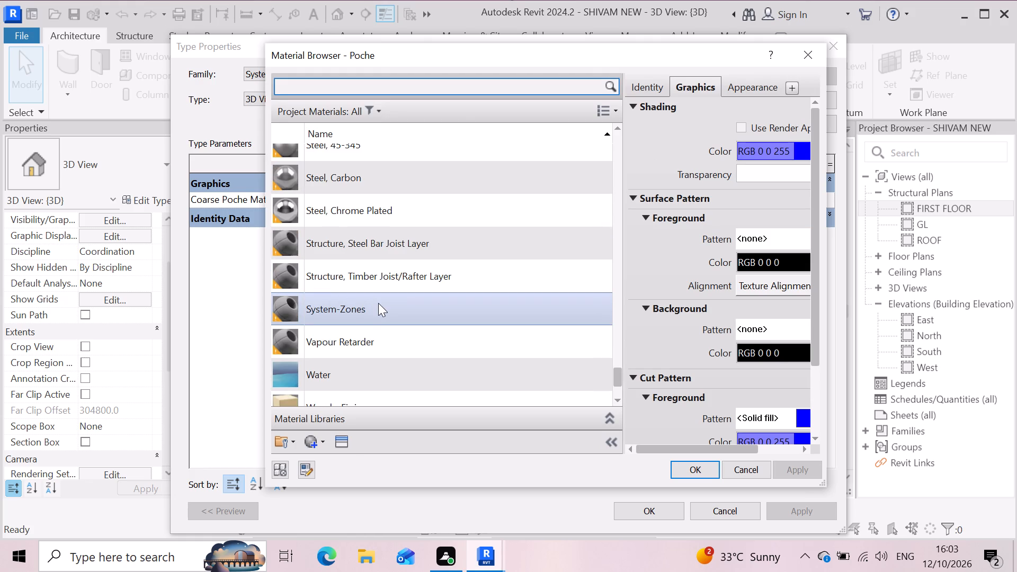
scroll(384, 296, "down", 7)
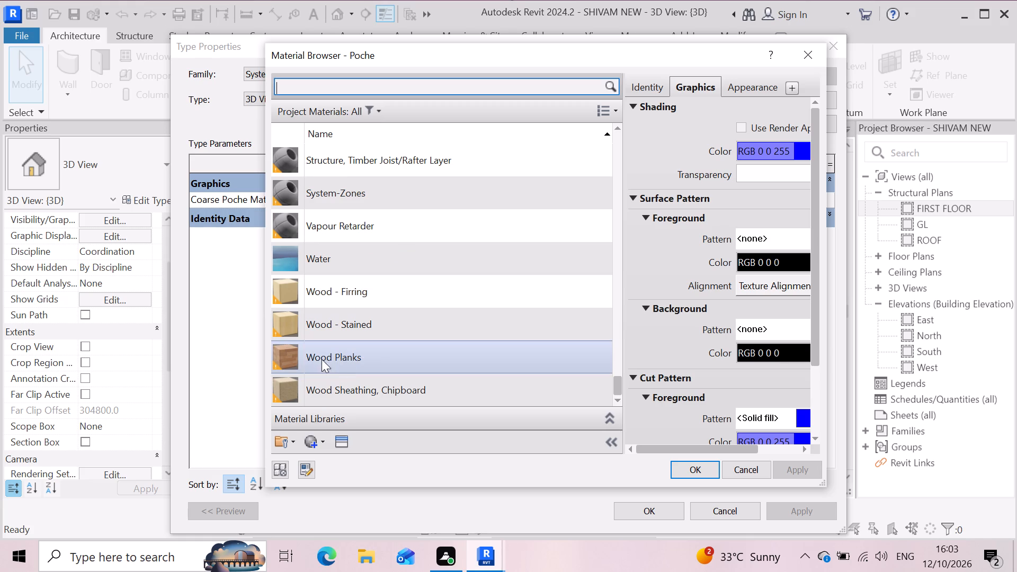
left_click(289, 355)
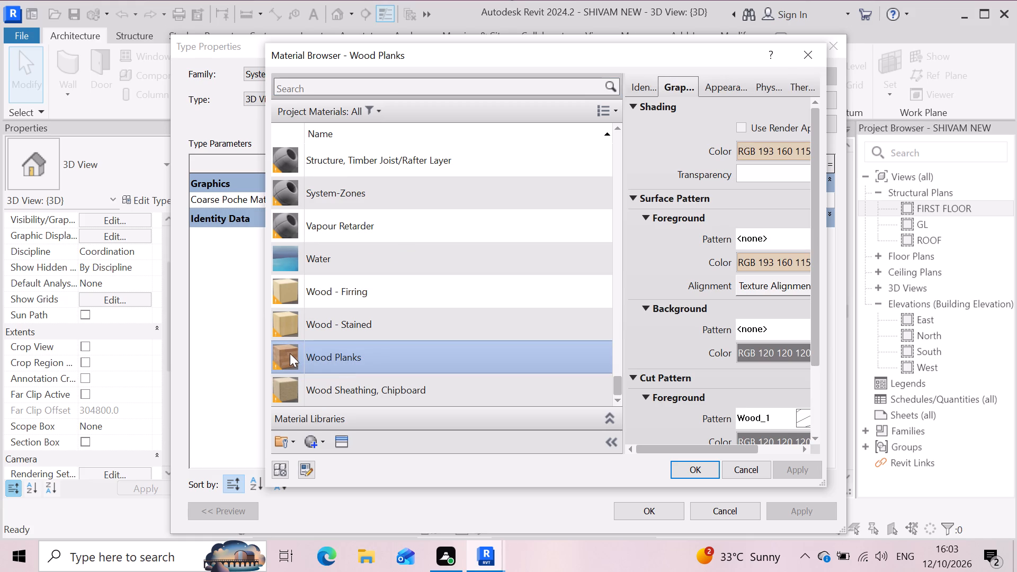
left_click(702, 464)
left_click(799, 512)
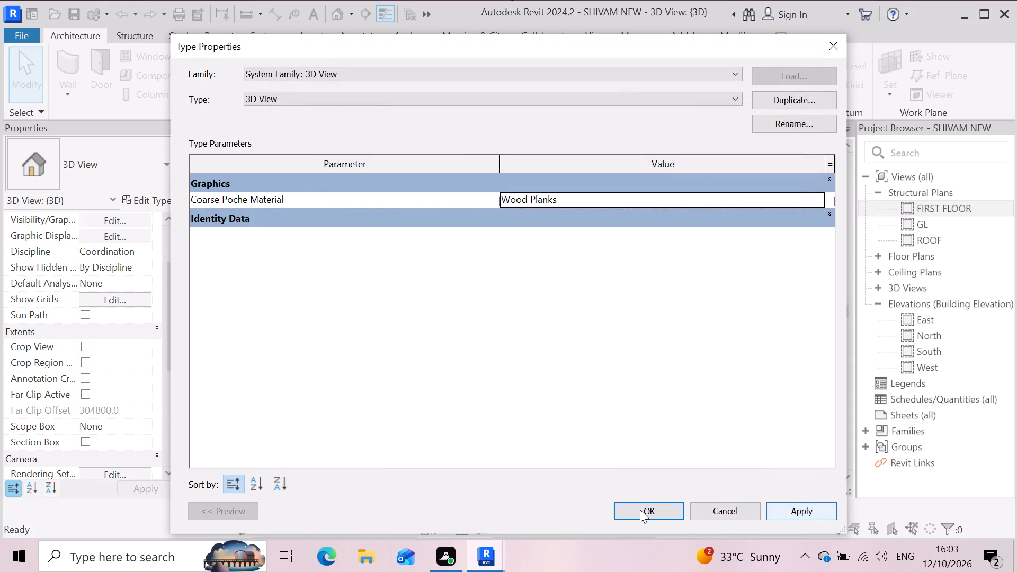
left_click(640, 510)
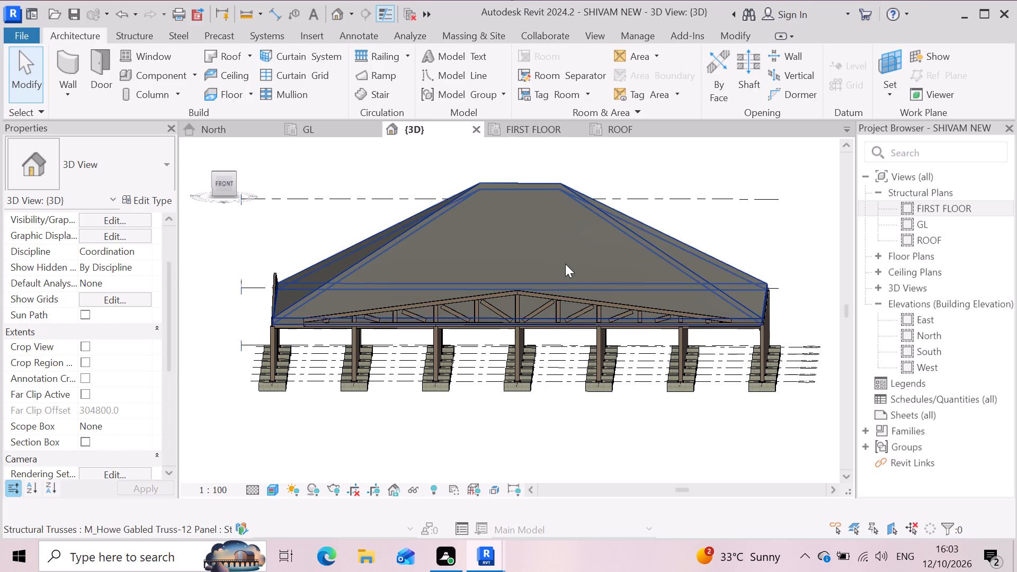
Inspect the front Howe gabled truss, edge beam and roof edge from the front, overall and up close.
scroll(372, 274, "up", 3)
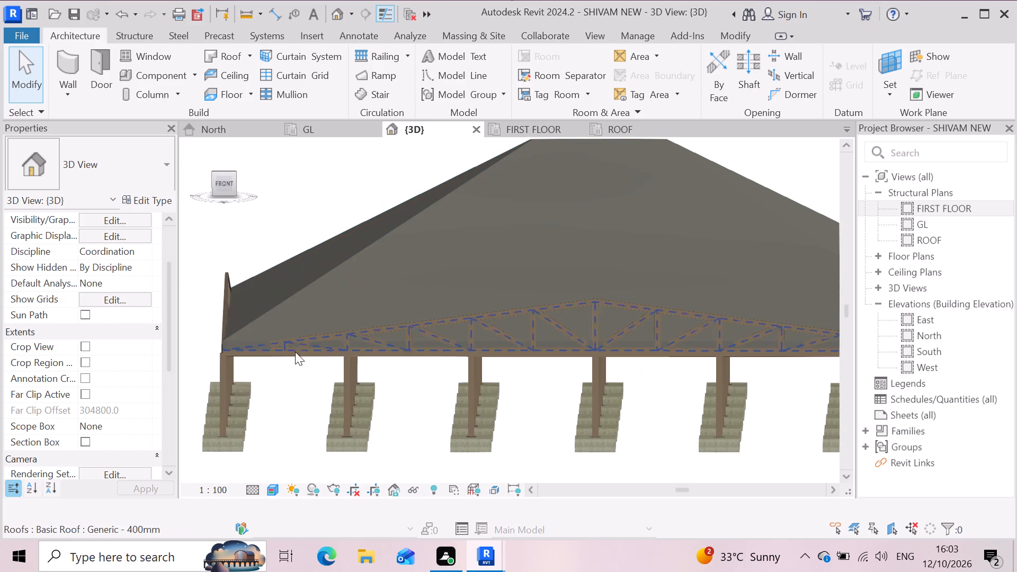
scroll(456, 377, "down", 3)
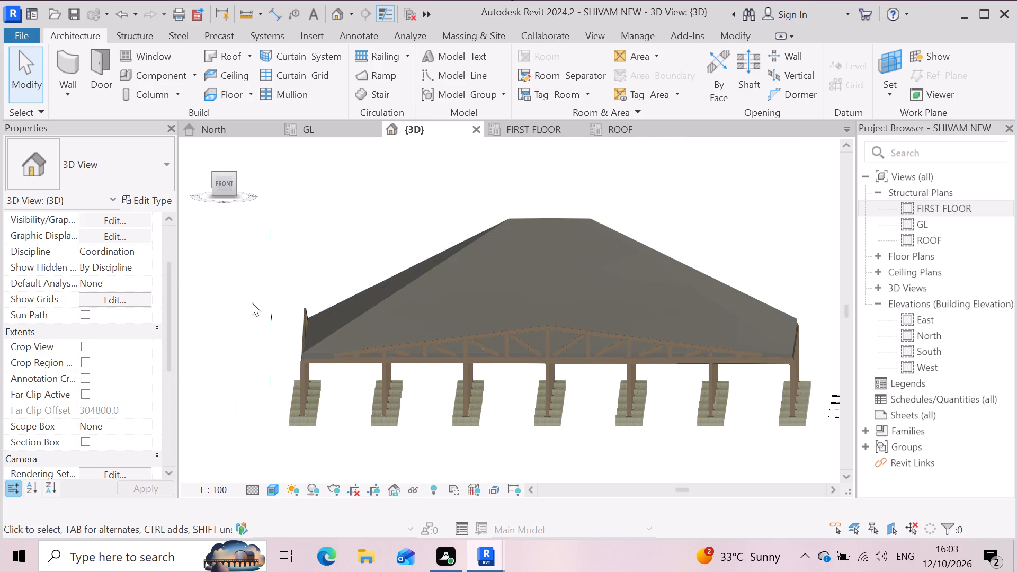
scroll(327, 394, "up", 2)
scroll(457, 376, "up", 3)
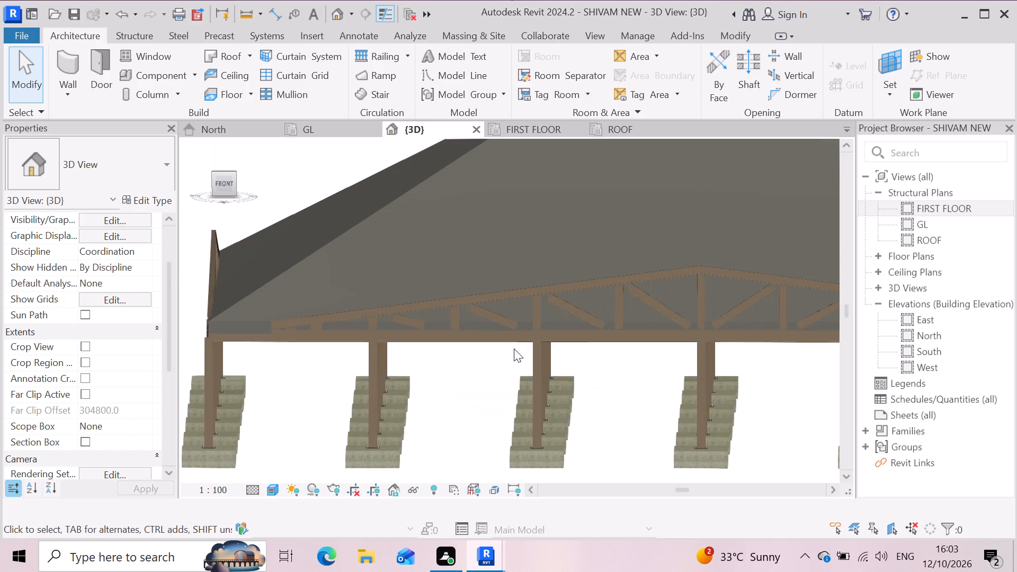
scroll(523, 347, "up", 9)
scroll(468, 395, "down", 5)
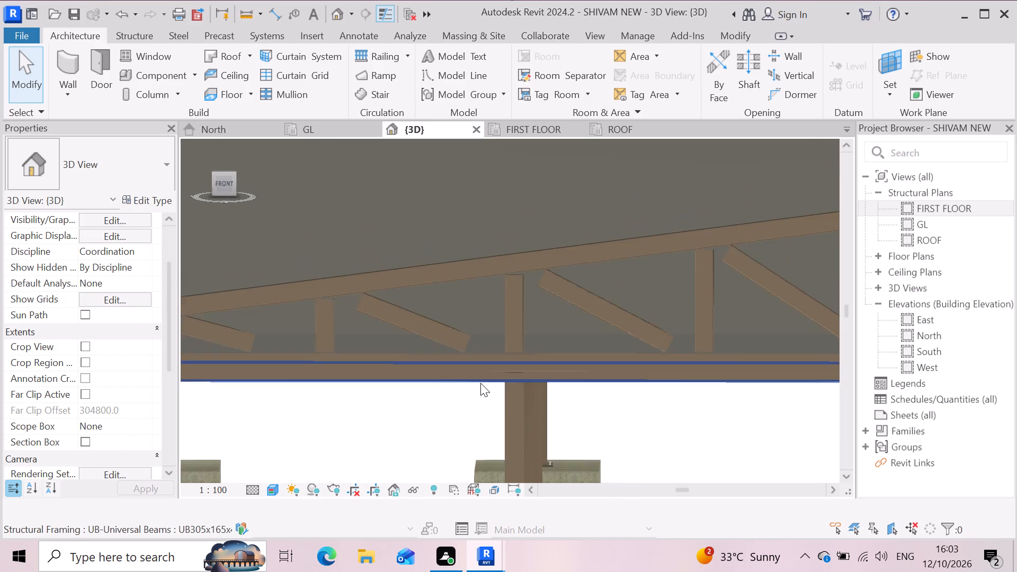
scroll(480, 383, "down", 5)
Review the roof types available for the Generic - 400mm roof, keeping its current type.
left_click(517, 264)
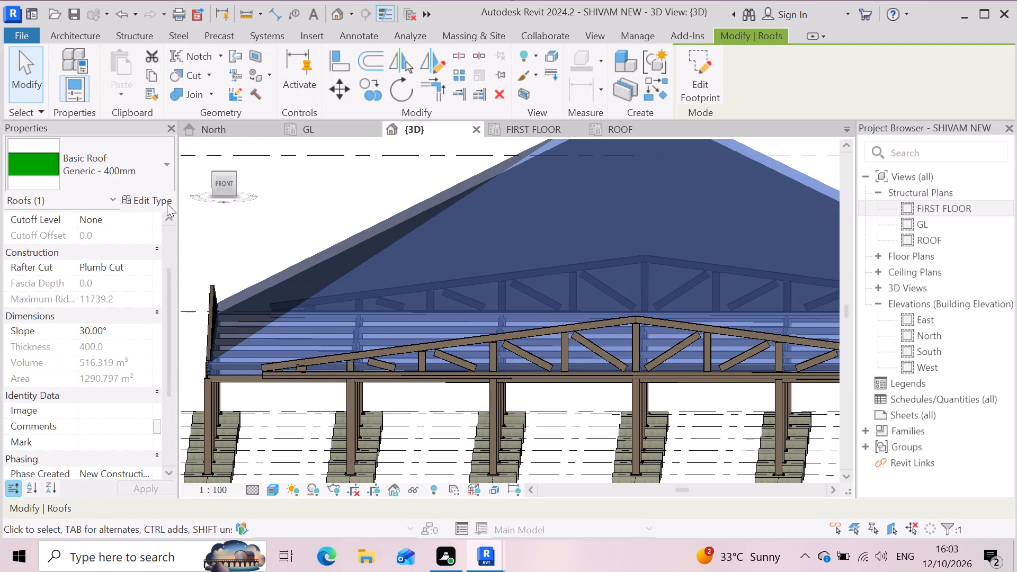
left_click(165, 162)
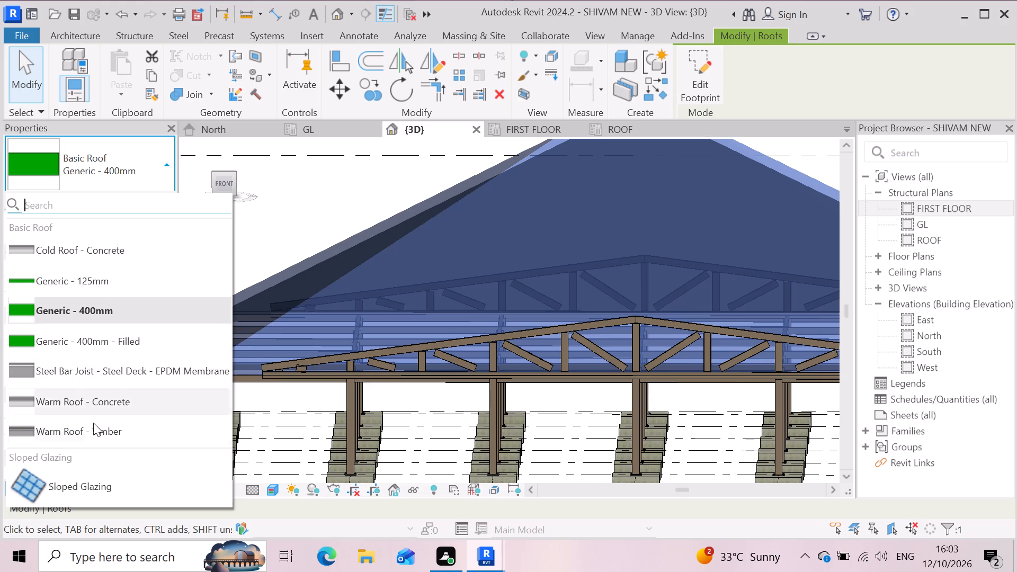
left_click(327, 217)
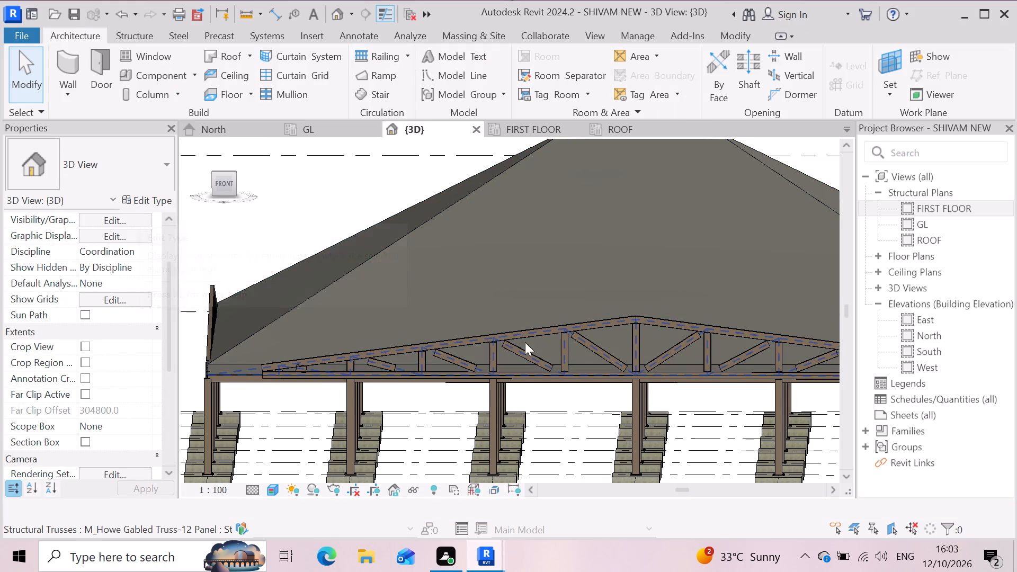
In the Generic - 400mm roof type's assembly, choose Wood - Stained as the material for the Structure [1] layer.
left_click(497, 265)
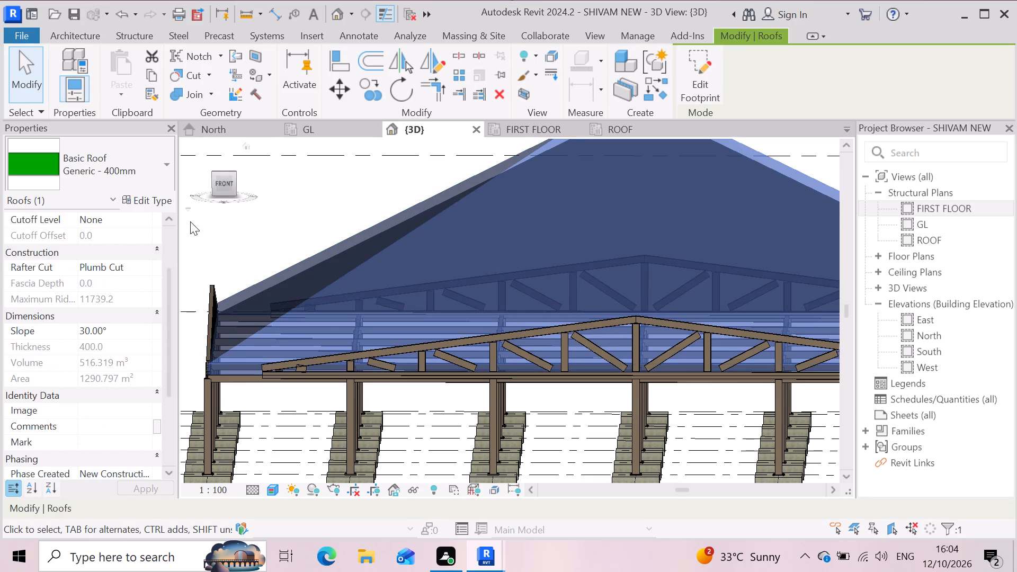
left_click(149, 202)
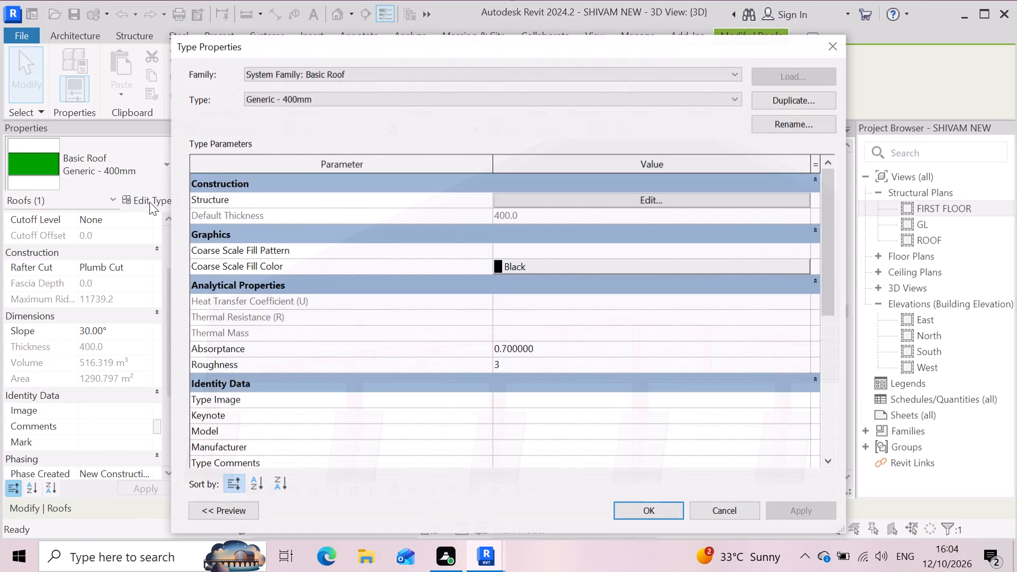
left_click(630, 202)
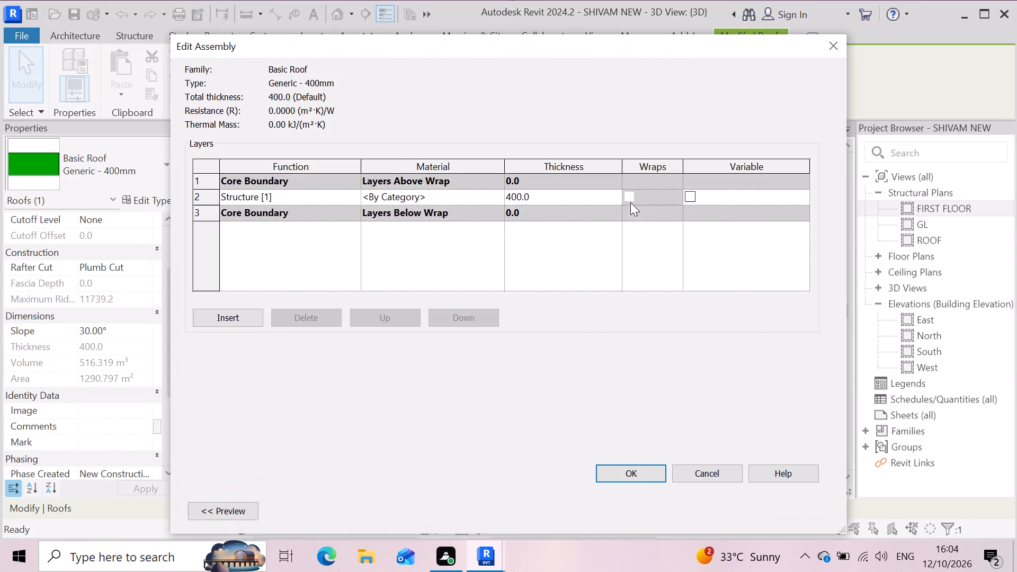
left_click(468, 195)
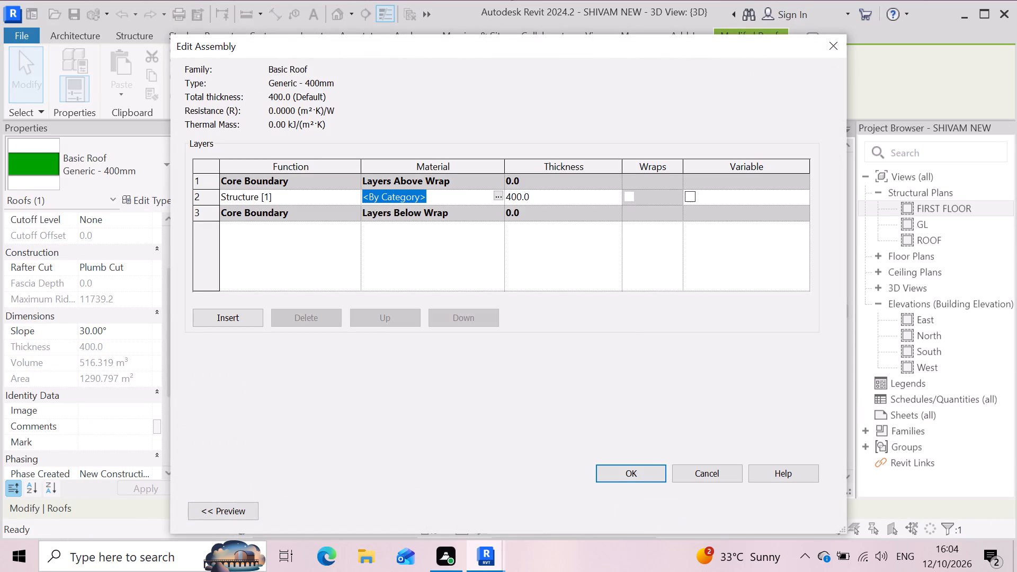
left_click(499, 195)
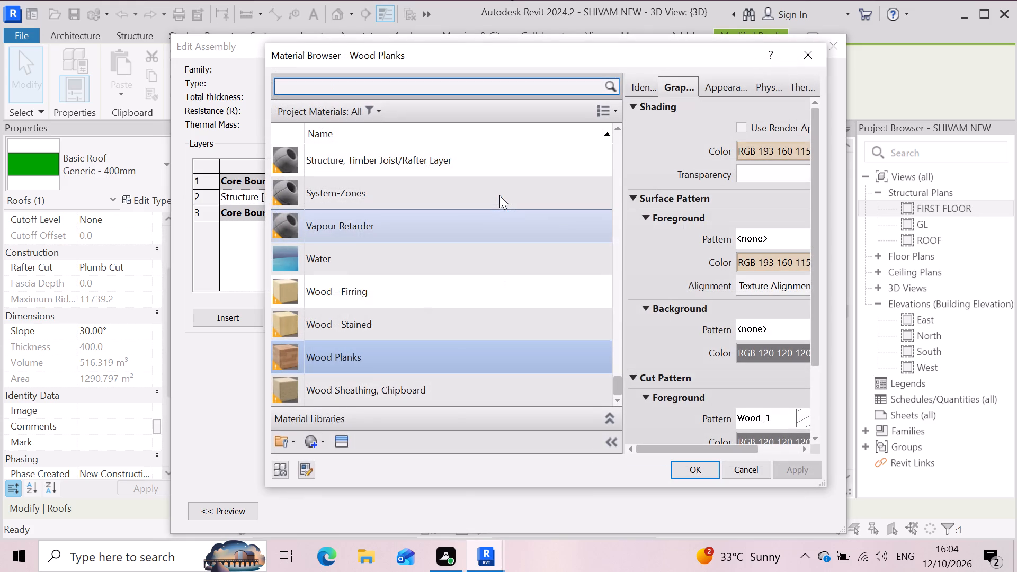
scroll(399, 347, "down", 4)
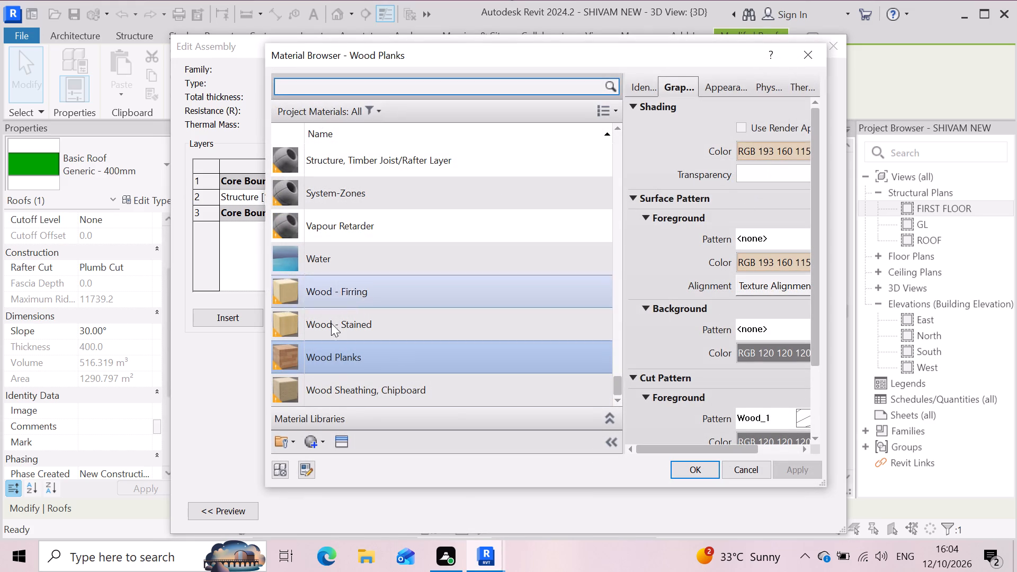
scroll(363, 385, "down", 2)
left_click(377, 315)
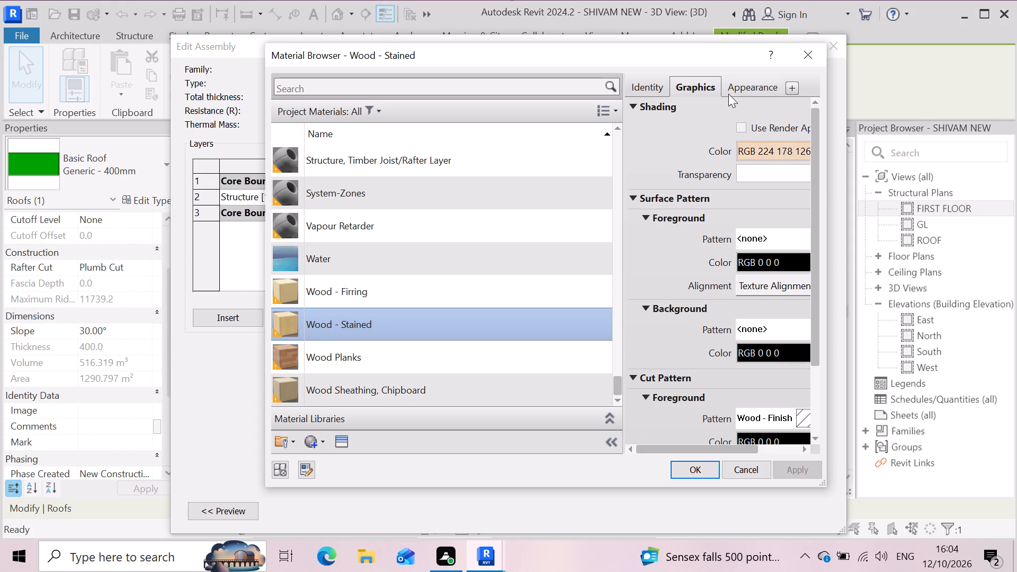
Review the Wood - Stained material's identity information and class options, keeping the class as Wood.
left_click(792, 86)
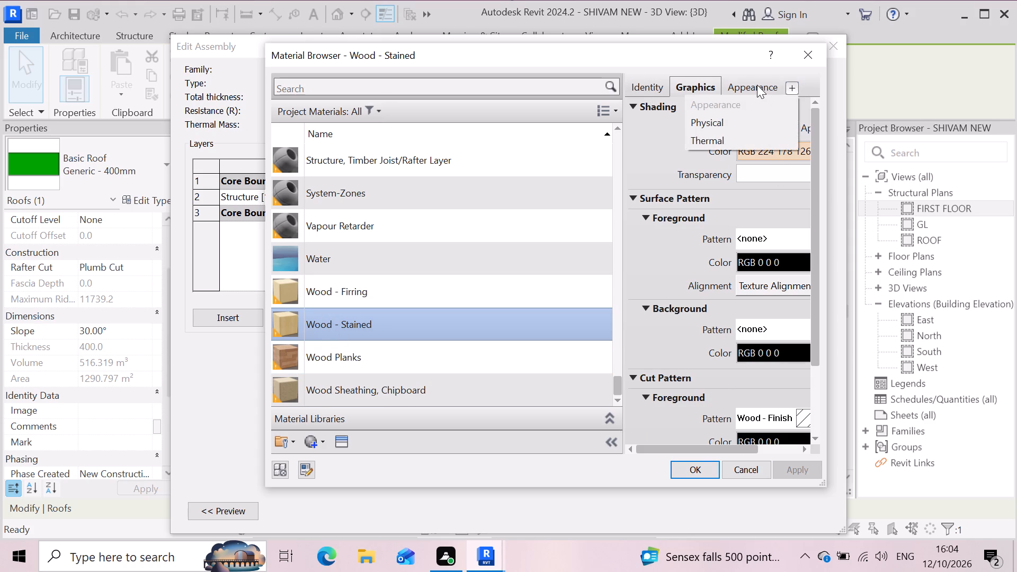
left_click(757, 85)
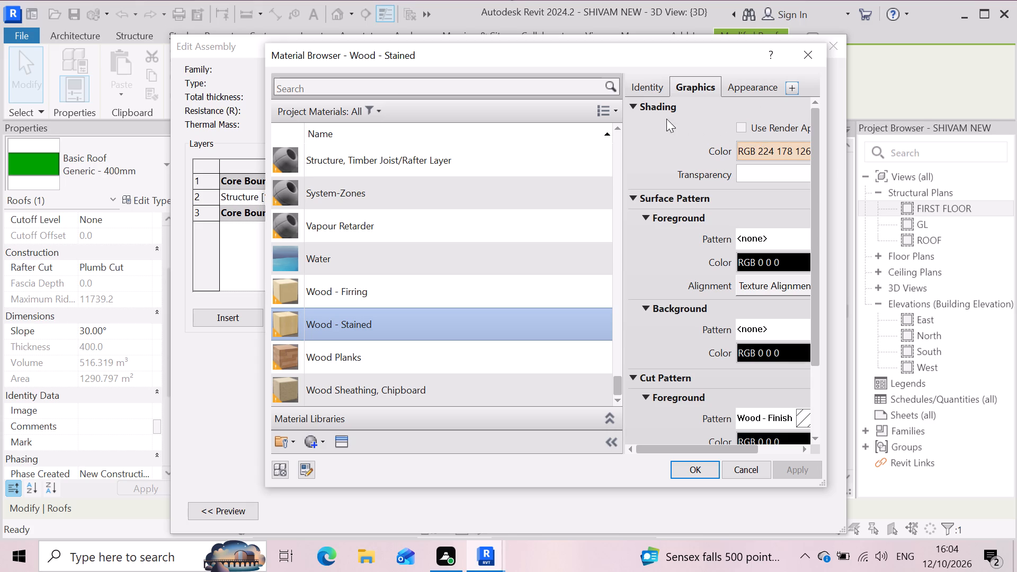
left_click(646, 86)
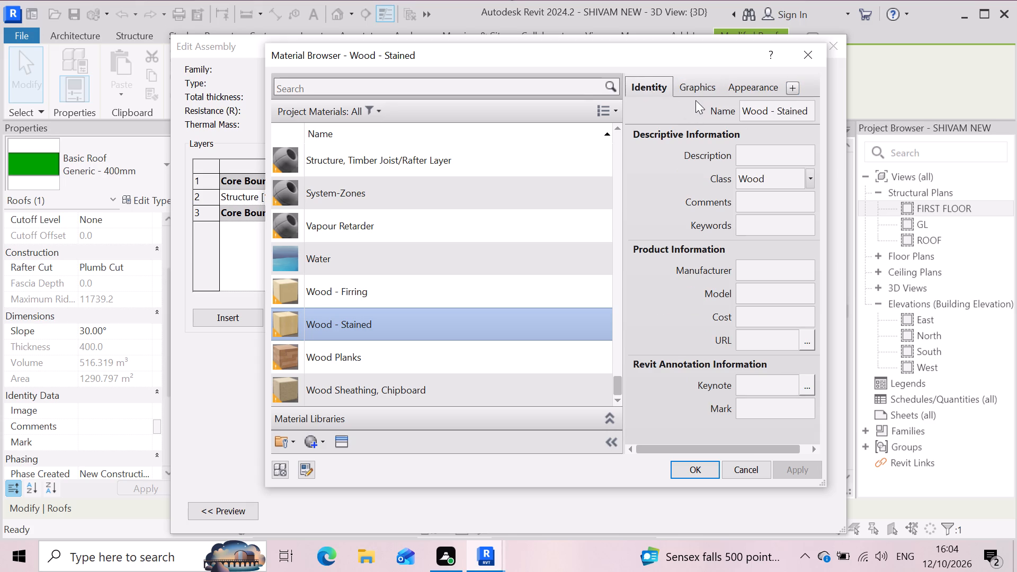
left_click(755, 111)
left_click(805, 111)
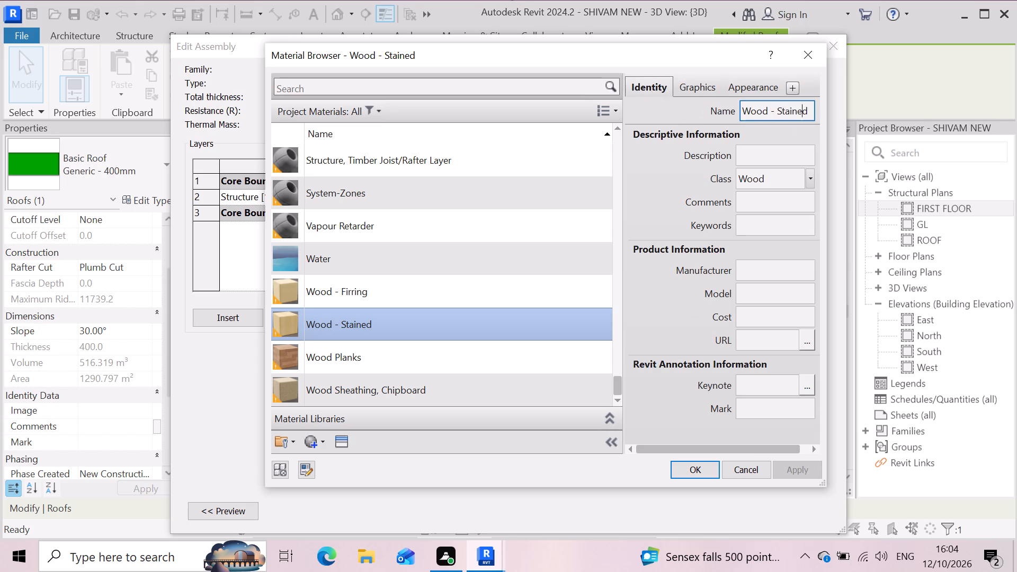
left_click(811, 179)
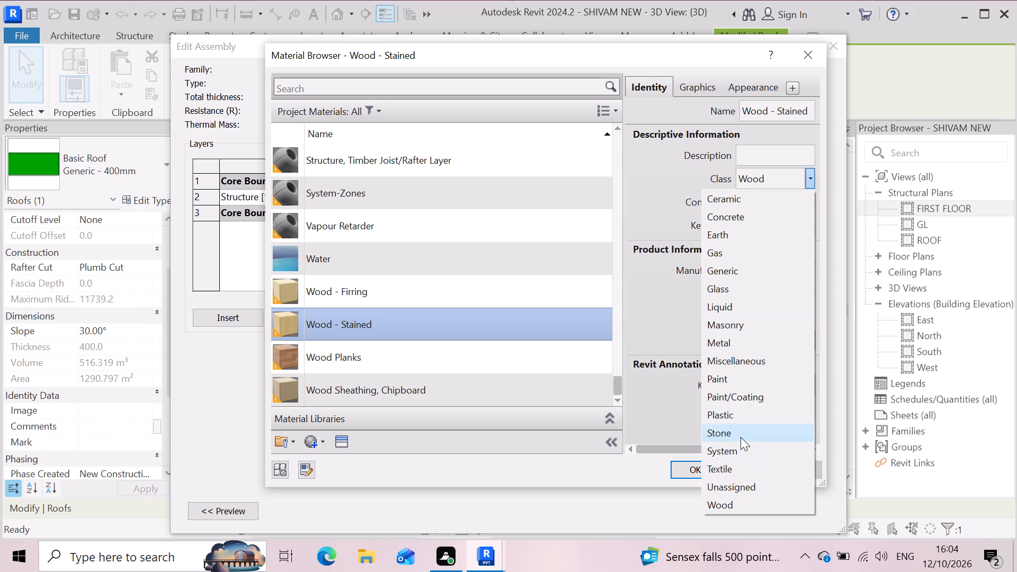
left_click(737, 502)
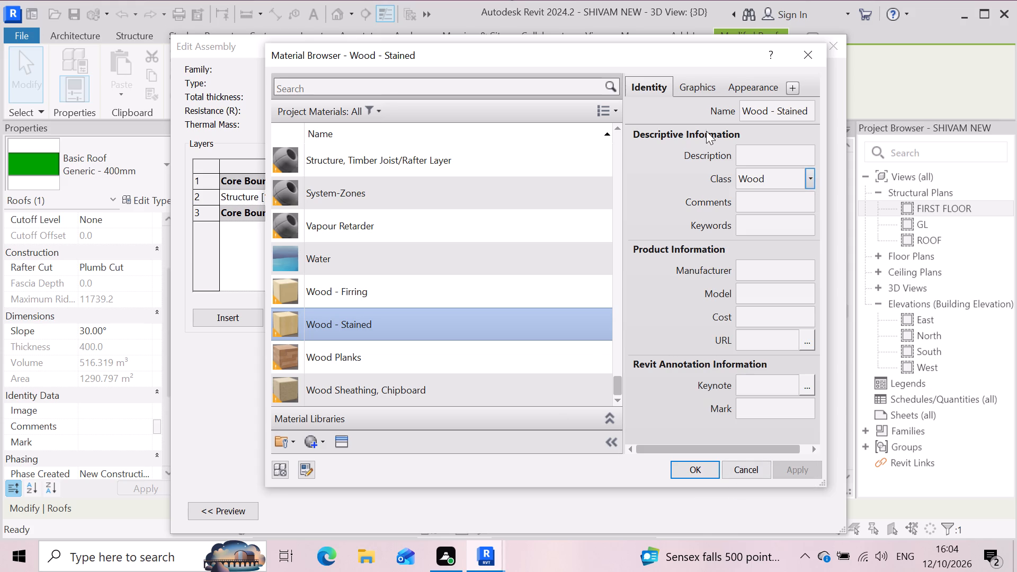
Set the Wood - Stained material's shading color to Green (RGB 0, 255, 0) and apply the edited assembly to the Generic - 400mm roof type.
left_click(692, 91)
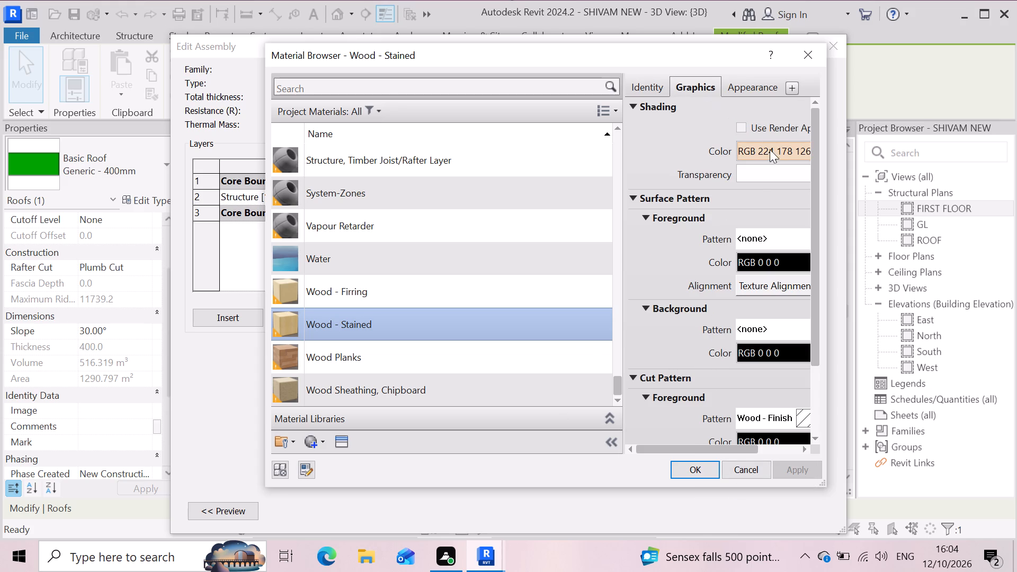
left_click(770, 147)
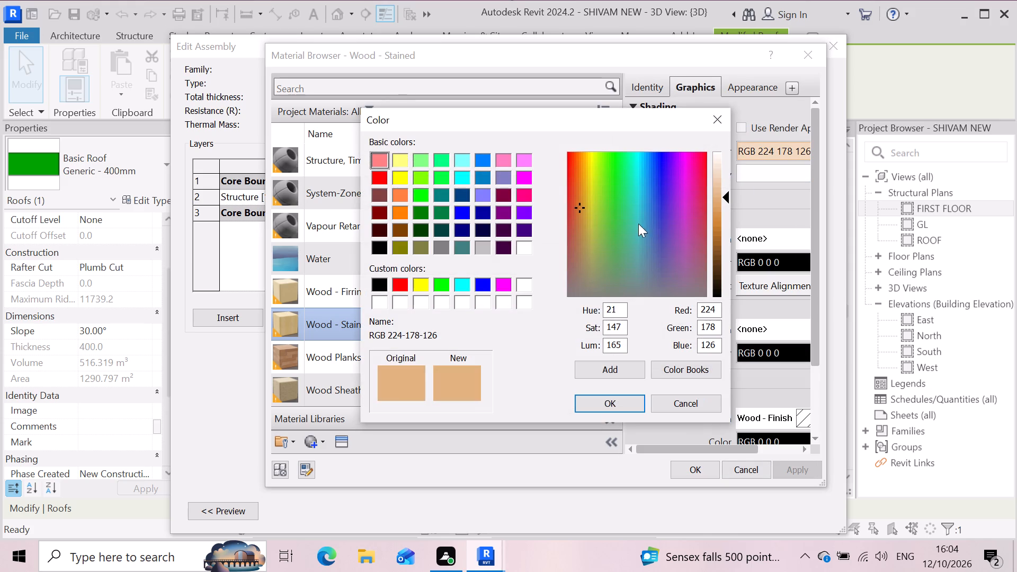
left_click(452, 380)
left_click(420, 194)
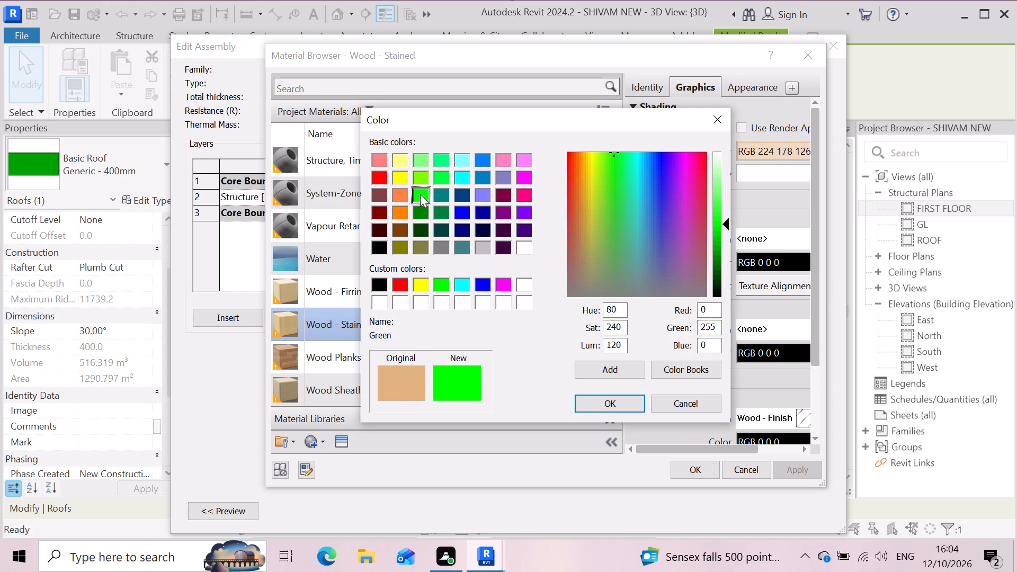
left_click(623, 406)
left_click(692, 476)
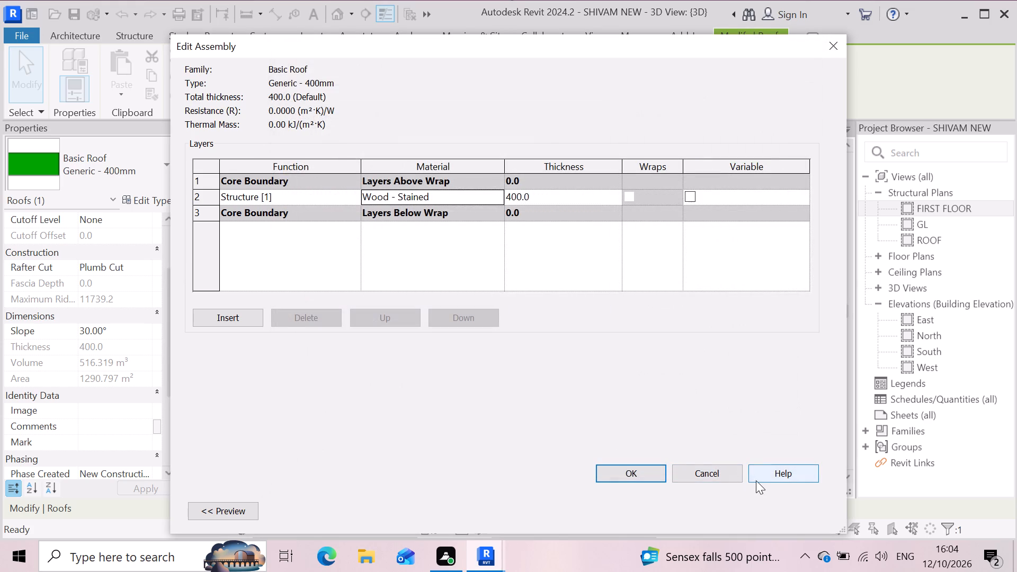
left_click(632, 478)
left_click(791, 511)
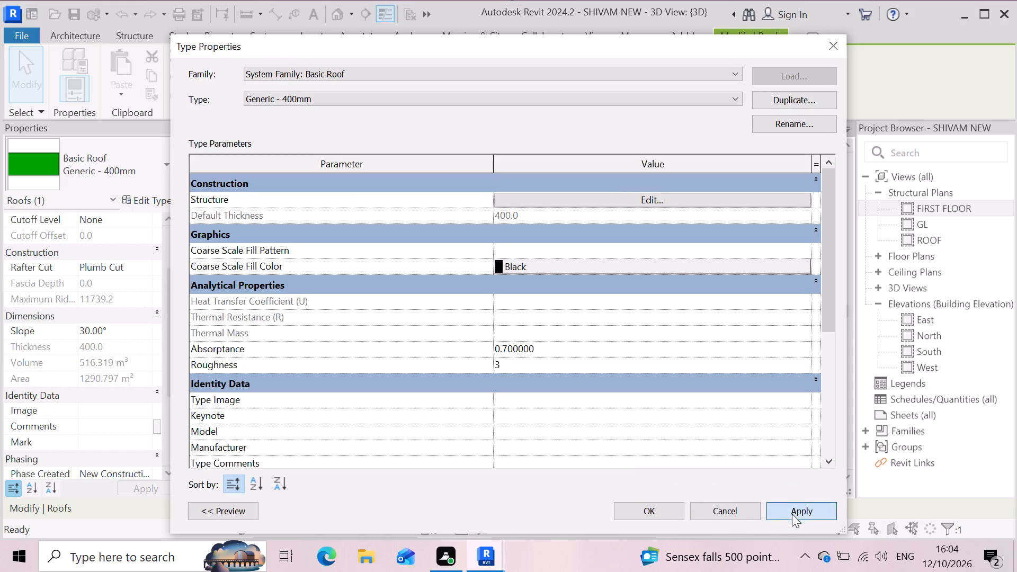
left_click(665, 517)
Inspect the roof and Howe gabled trusses from the front, up close at the roof's end, and in a three-dimensional corner view.
scroll(625, 397, "down", 3)
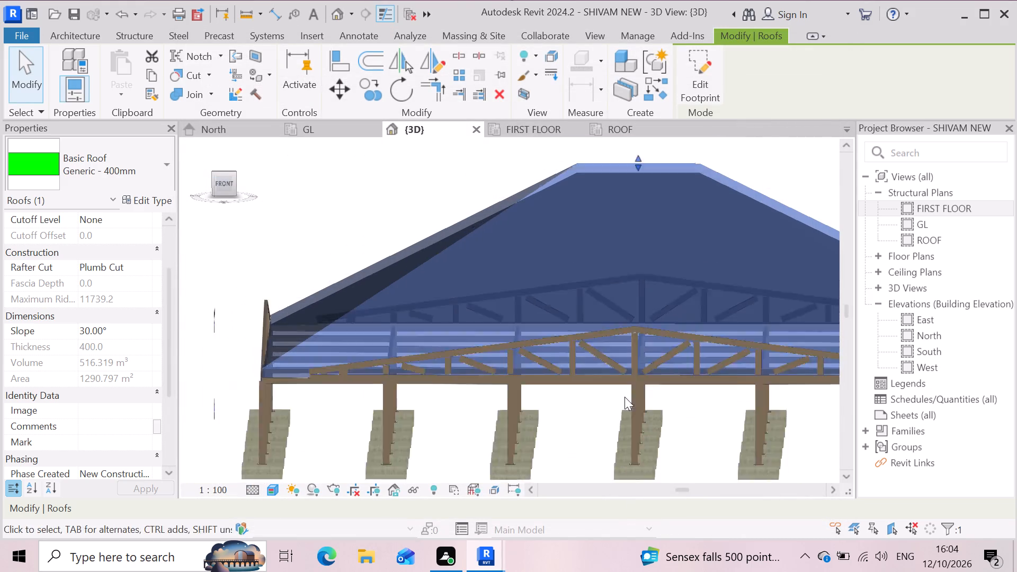
scroll(625, 397, "down", 4)
left_click(359, 391)
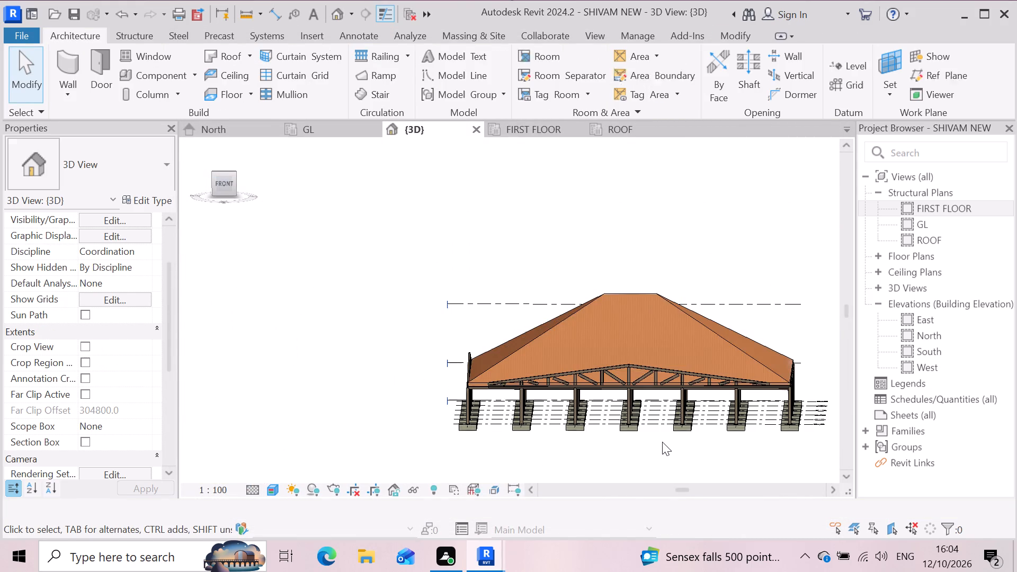
scroll(662, 442, "up", 6)
scroll(618, 385, "down", 4)
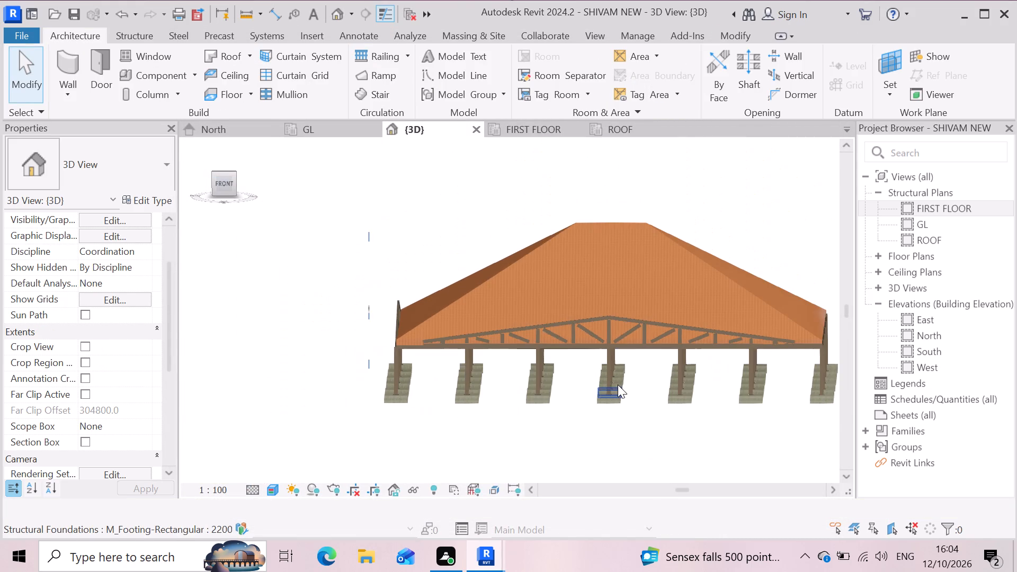
scroll(447, 345, "up", 2)
scroll(385, 333, "up", 7)
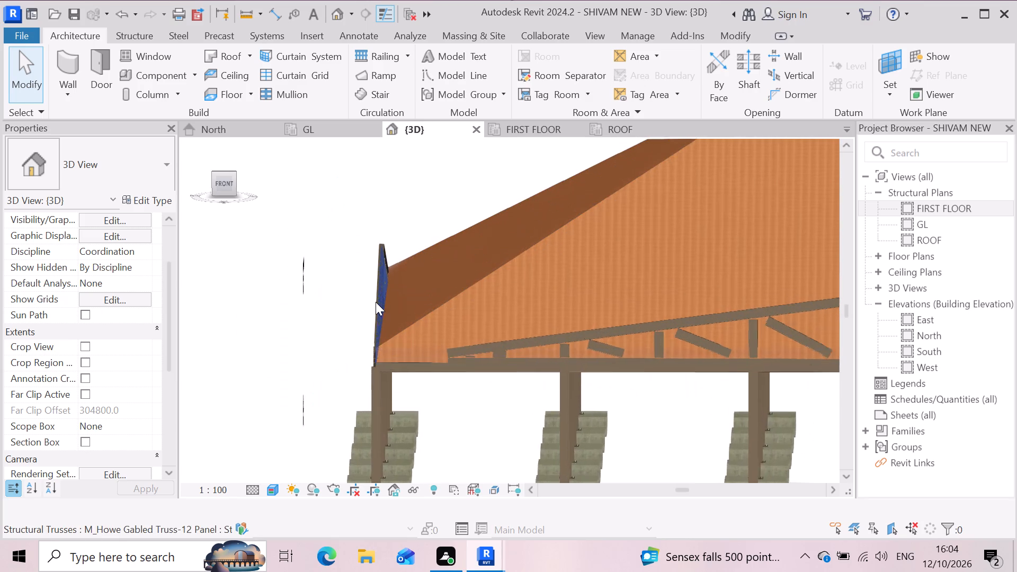
scroll(369, 309, "down", 8)
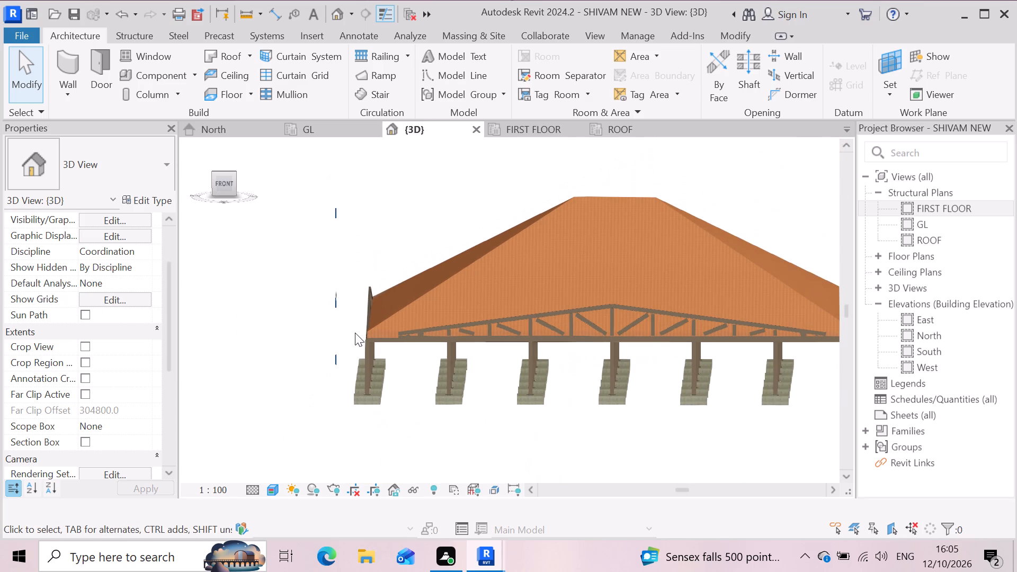
scroll(430, 332, "down", 2)
scroll(458, 320, "up", 2)
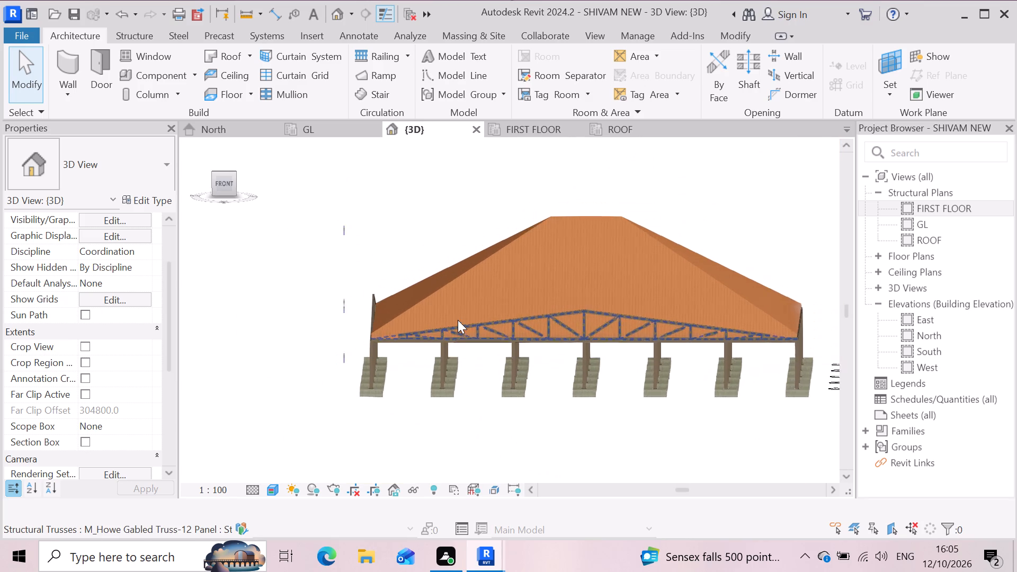
left_click(244, 147)
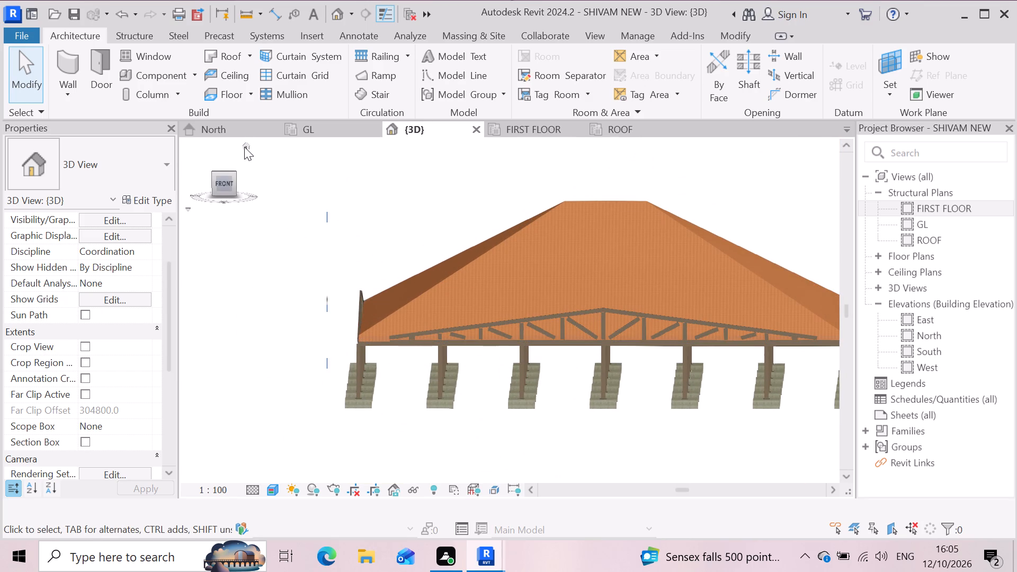
scroll(435, 442, "up", 3)
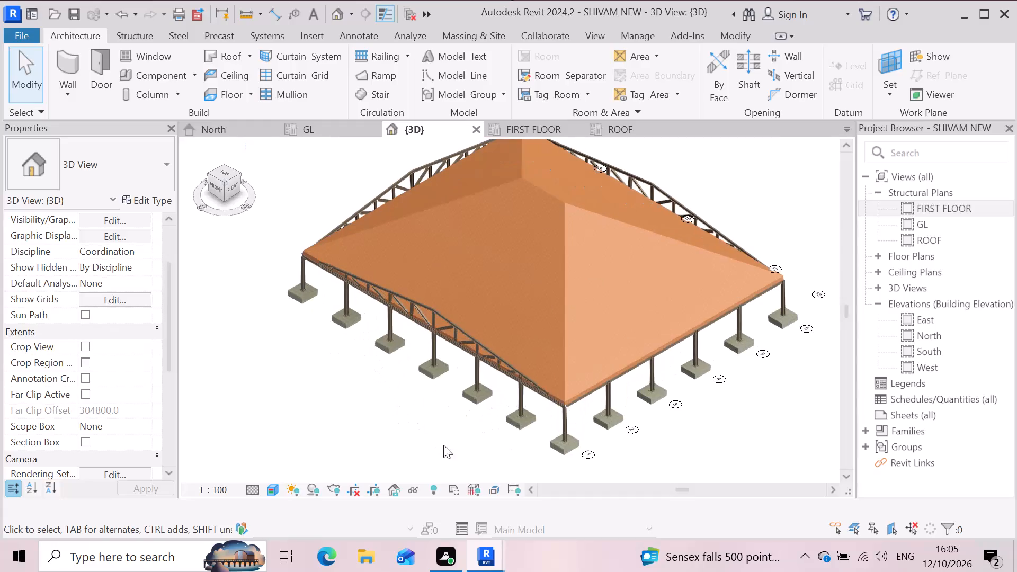
scroll(523, 404, "down", 2)
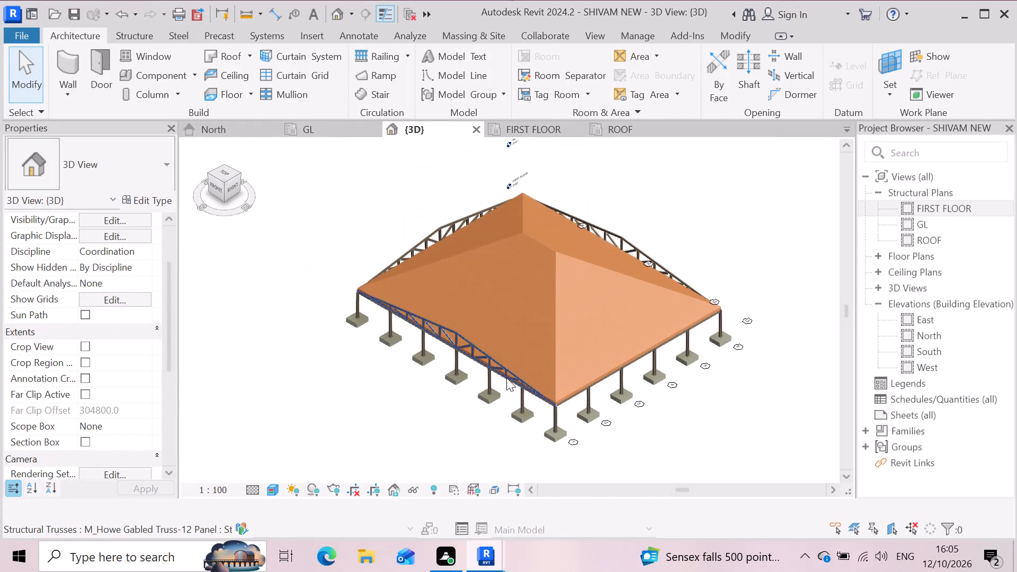
scroll(506, 378, "down", 1)
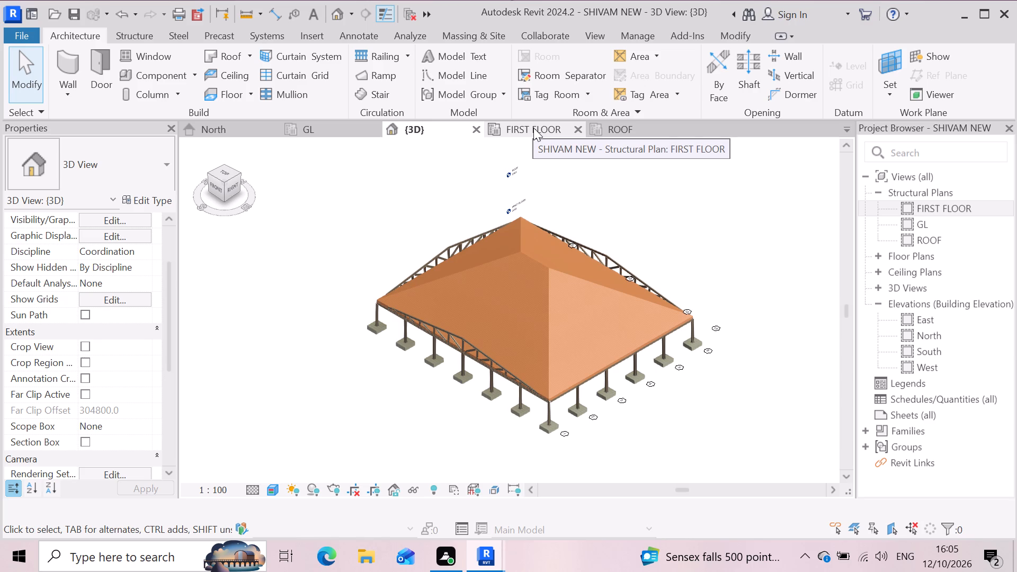
On the GL structural plan, create a Generic 150mm floor with a rectangular boundary about 38576 by 32680 mm along the outer footing edges.
left_click(325, 128)
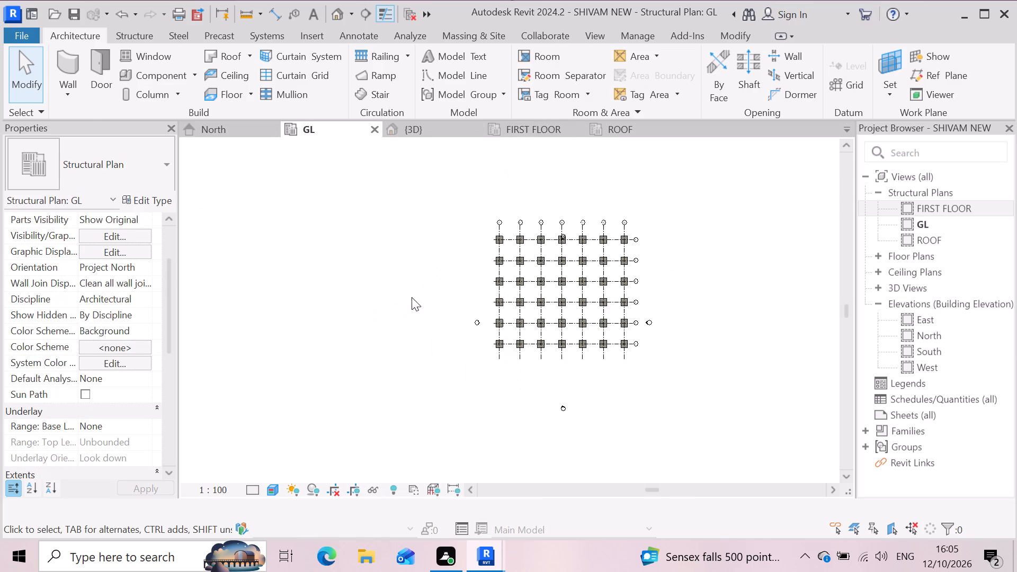
scroll(416, 291, "down", 1)
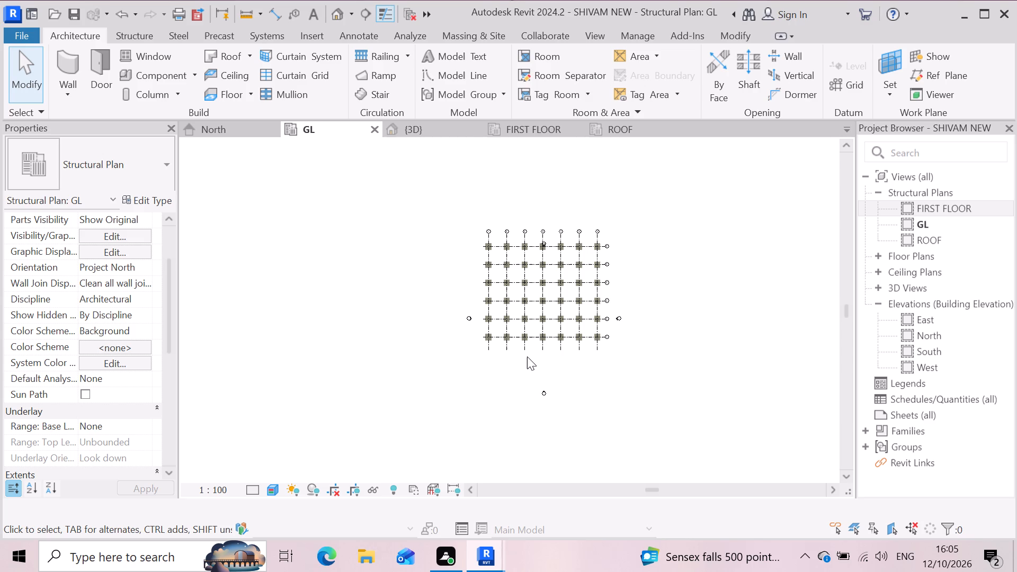
left_click(229, 94)
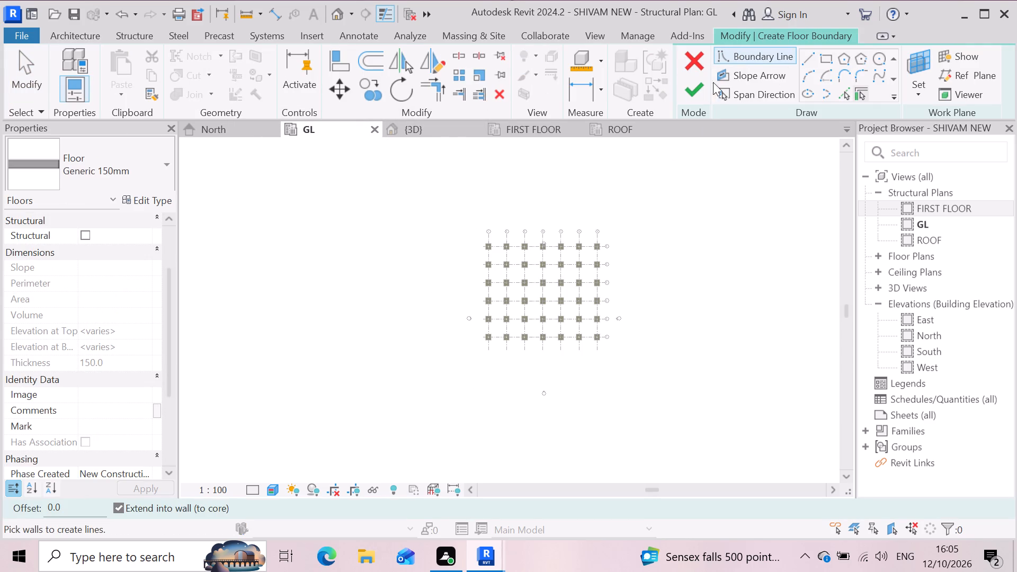
left_click(819, 59)
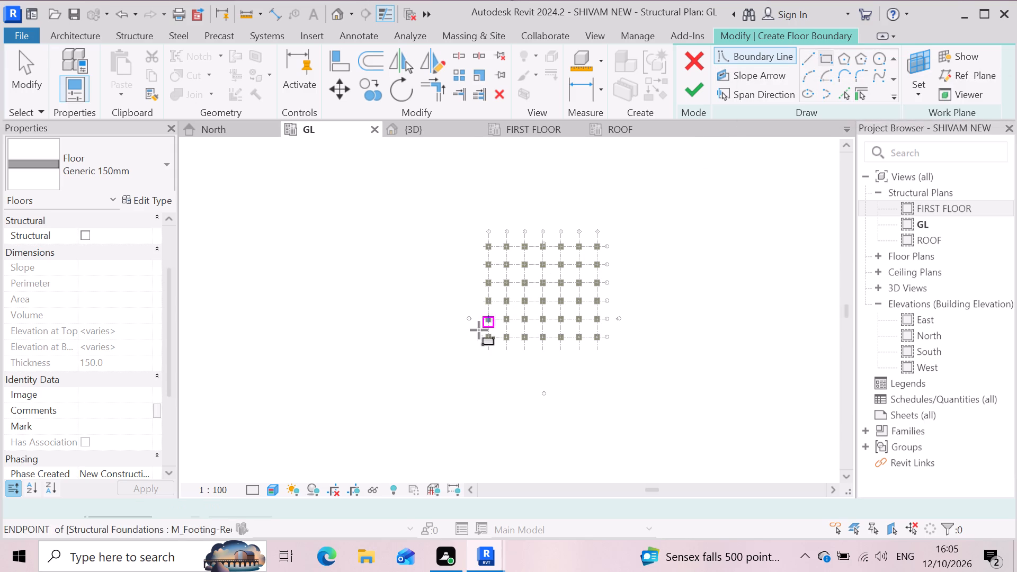
scroll(485, 249, "up", 4)
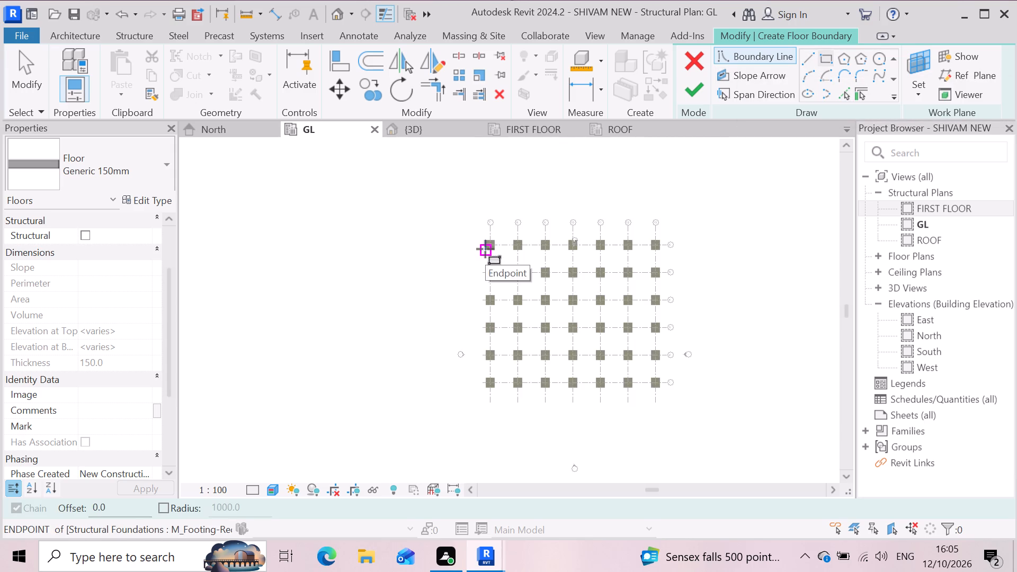
scroll(485, 249, "up", 8)
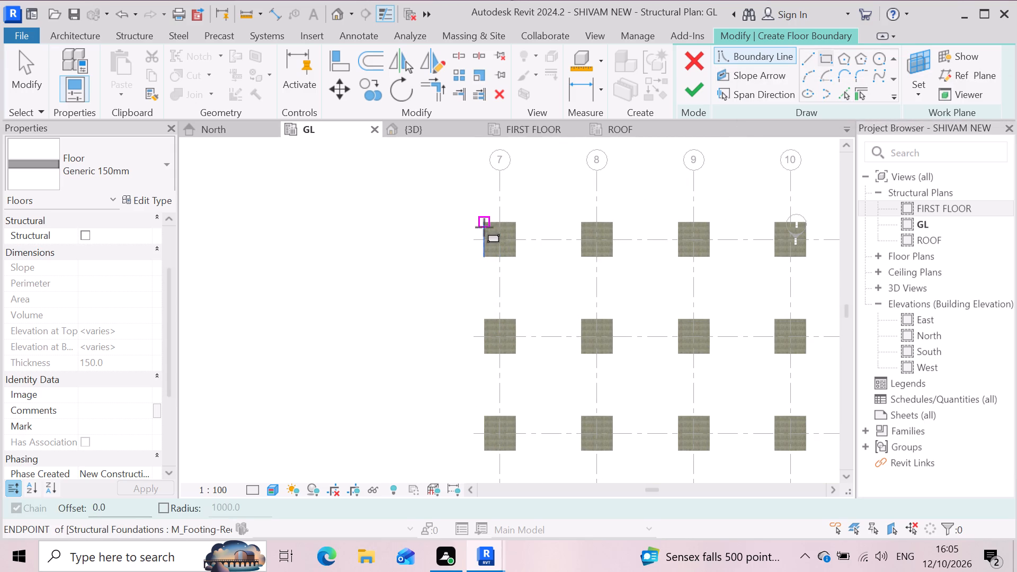
left_click(485, 227)
scroll(584, 309, "down", 8)
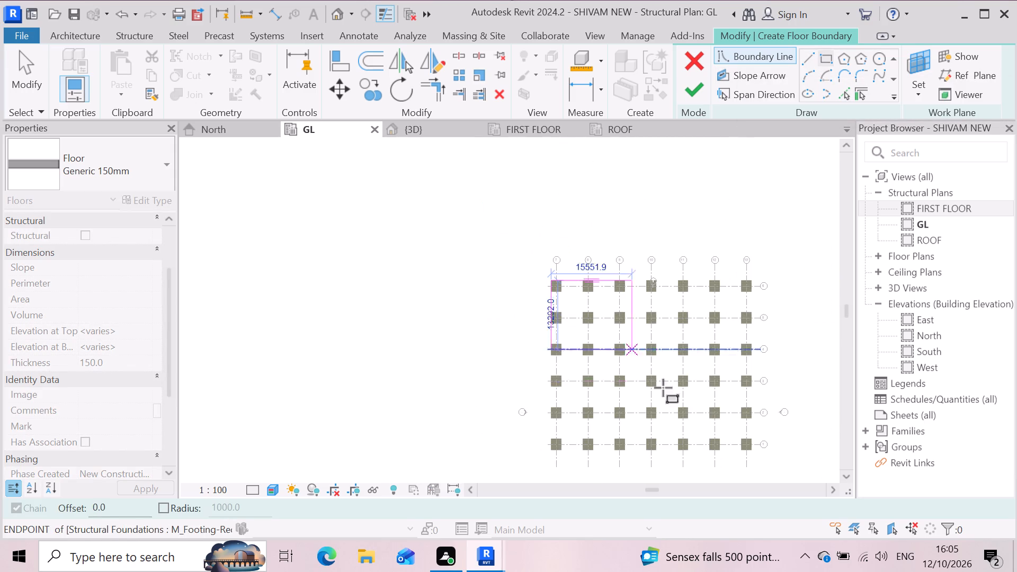
scroll(748, 468, "up", 4)
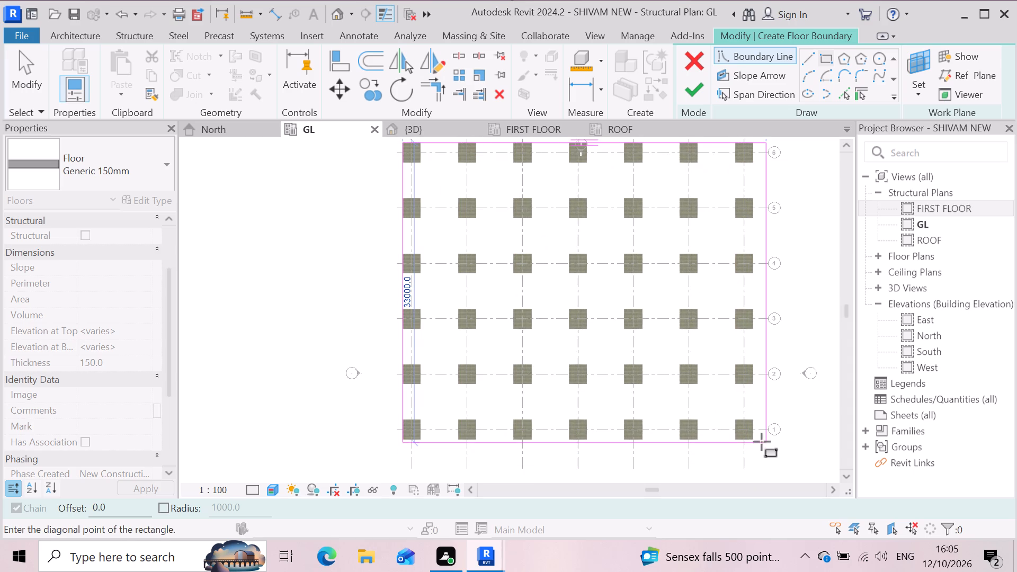
left_click(753, 439)
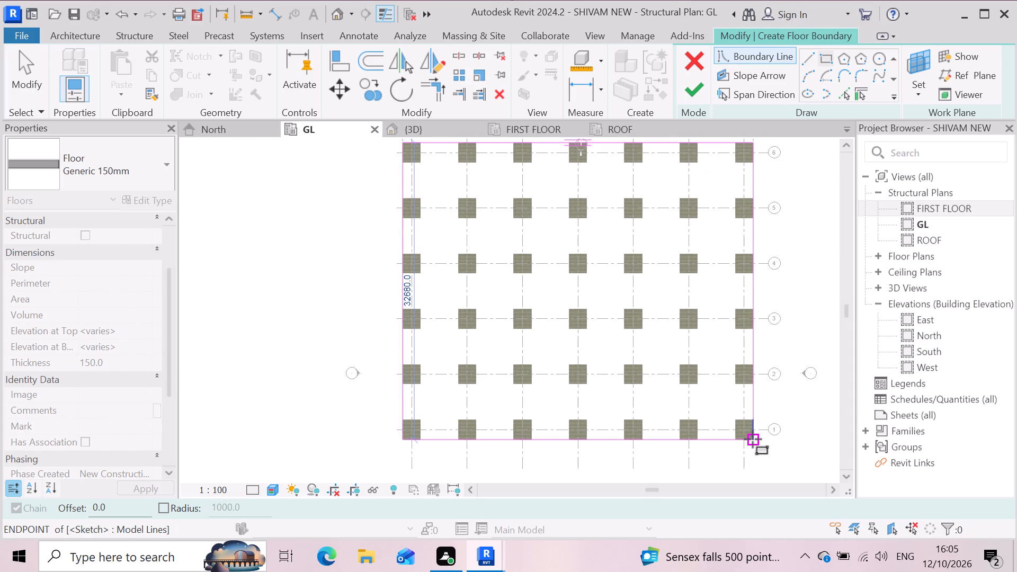
left_click(700, 86)
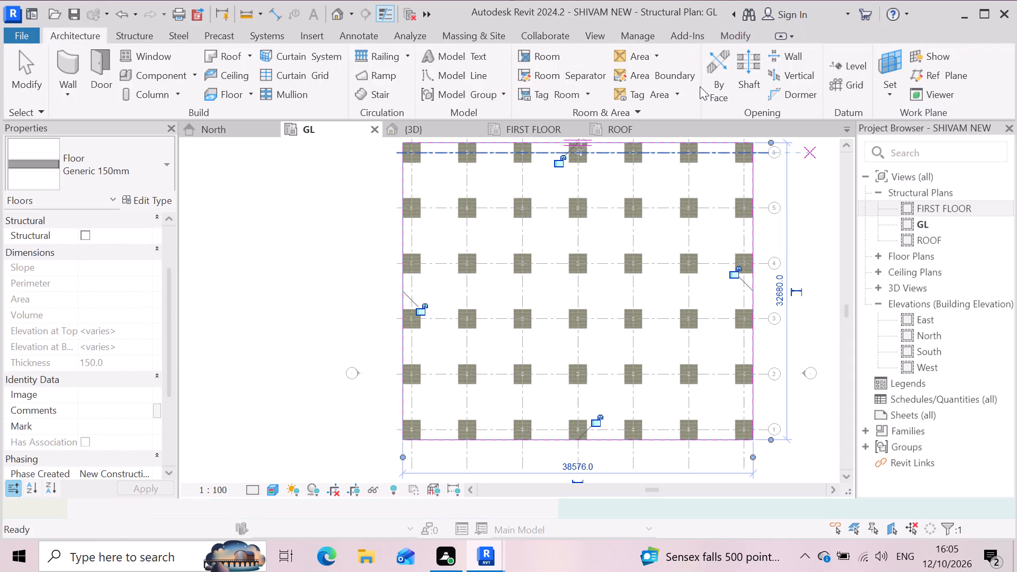
scroll(629, 341, "down", 5)
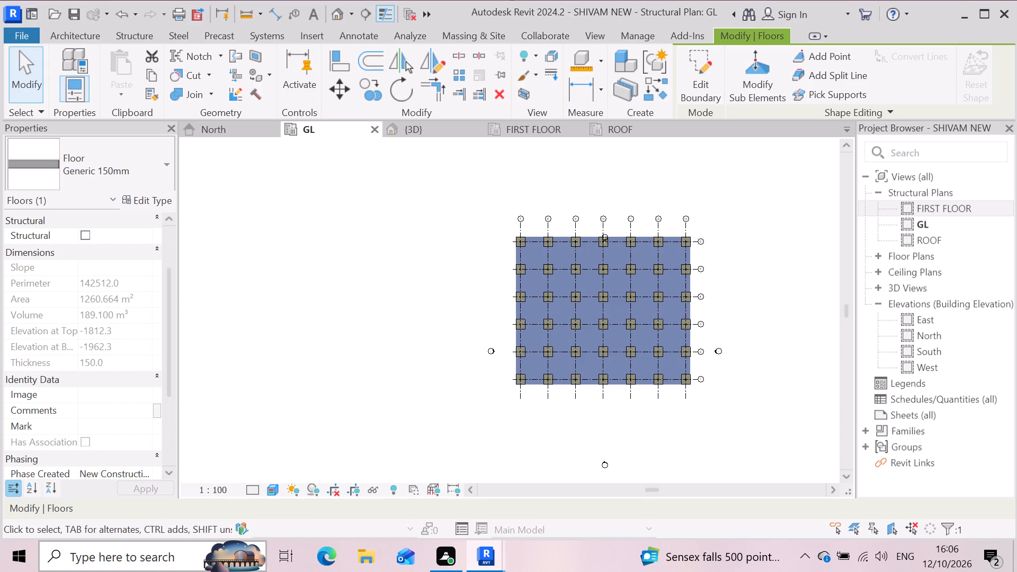
left_click(285, 391)
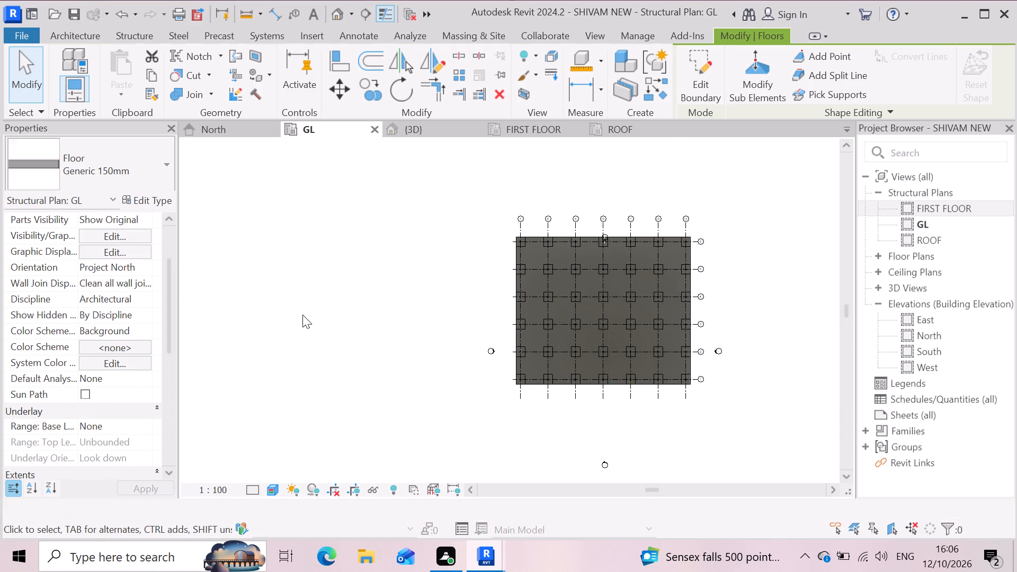
Examine the ground floor slab against the footings and columns in the 3D view, overall and up close along its edge.
left_click(449, 134)
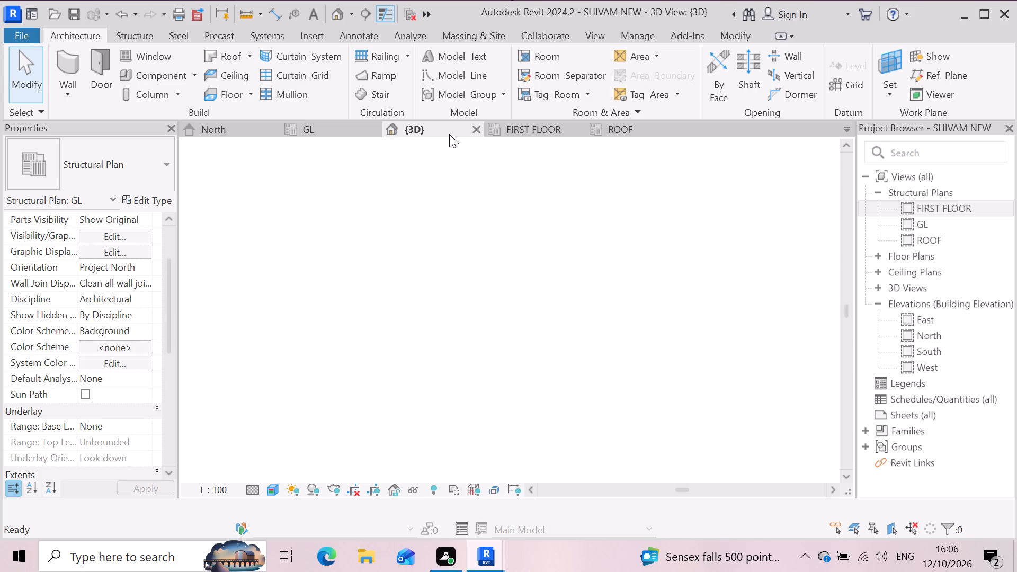
scroll(529, 422, "up", 5)
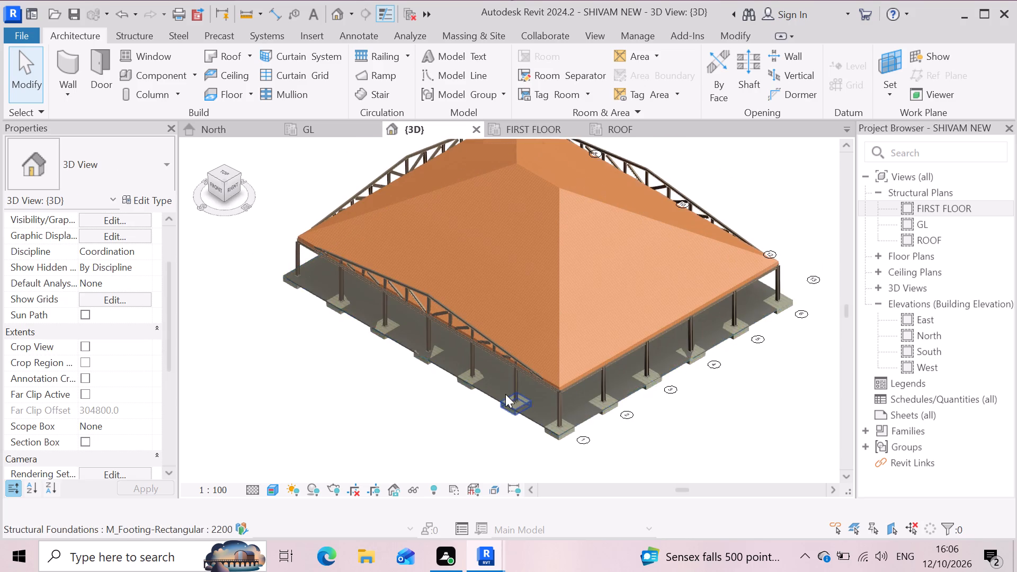
scroll(505, 394, "up", 1)
scroll(455, 437, "down", 3)
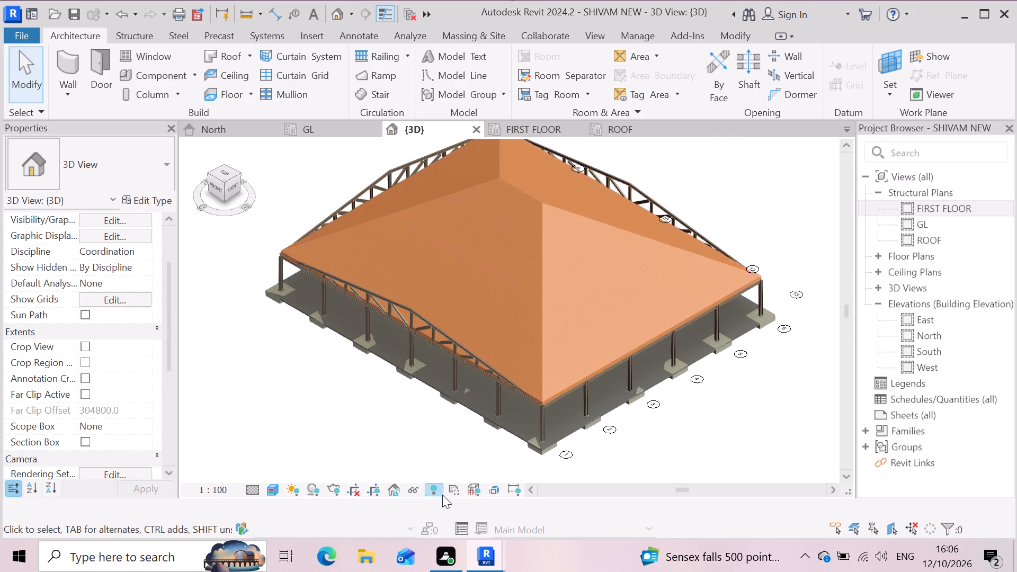
scroll(561, 459, "down", 2)
scroll(445, 454, "up", 2)
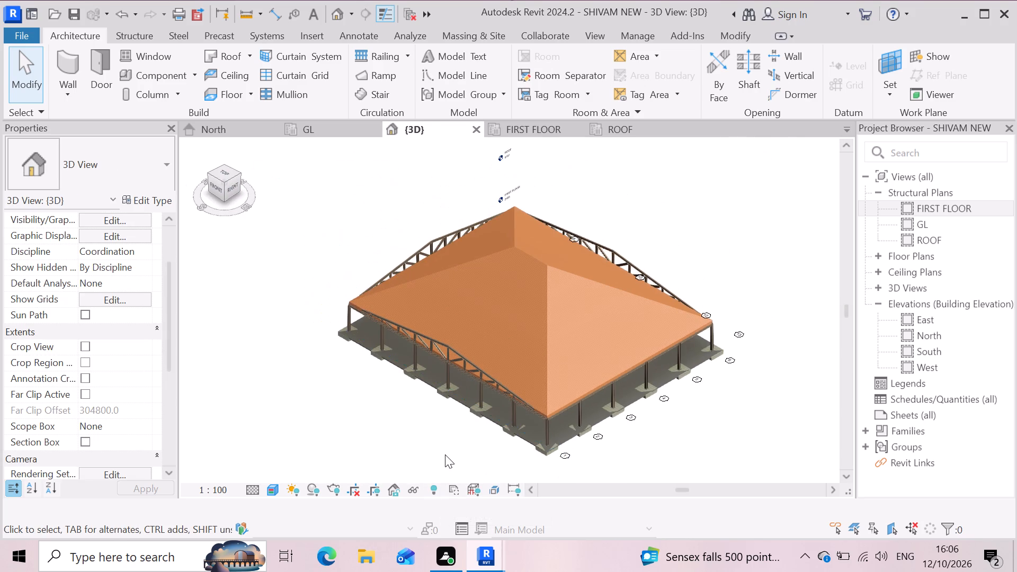
scroll(274, 326, "down", 1)
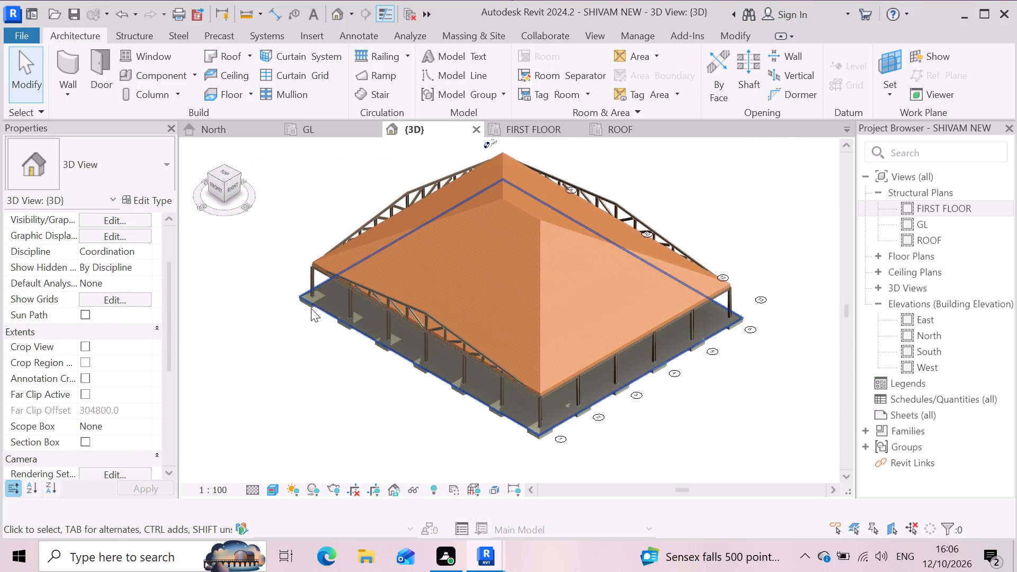
scroll(333, 303, "up", 4)
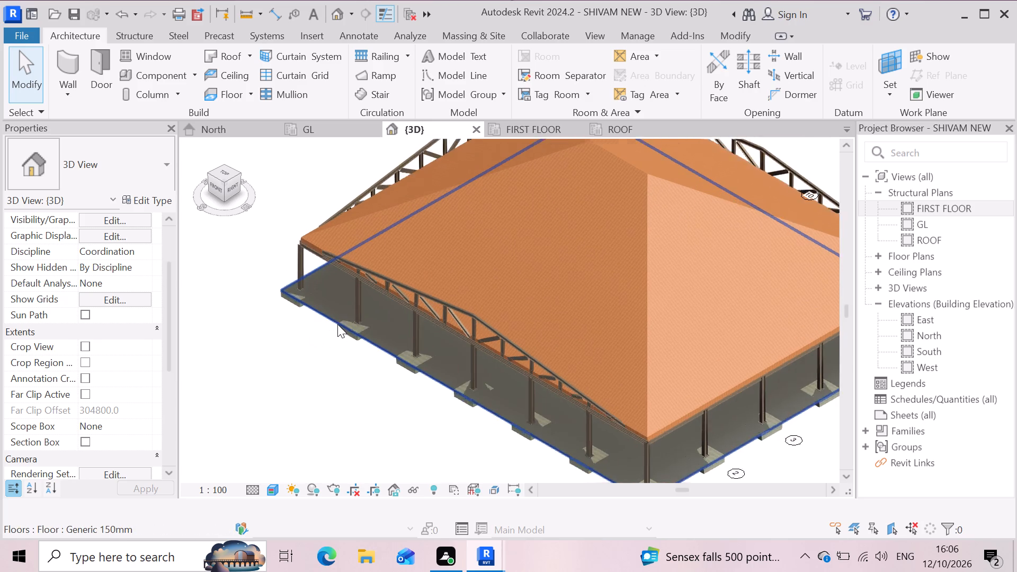
Assign the Render, Tan, Textured material to the Structure layer of the ground slab's Generic 150mm floor type and apply it.
scroll(341, 314, "up", 2)
left_click(325, 300)
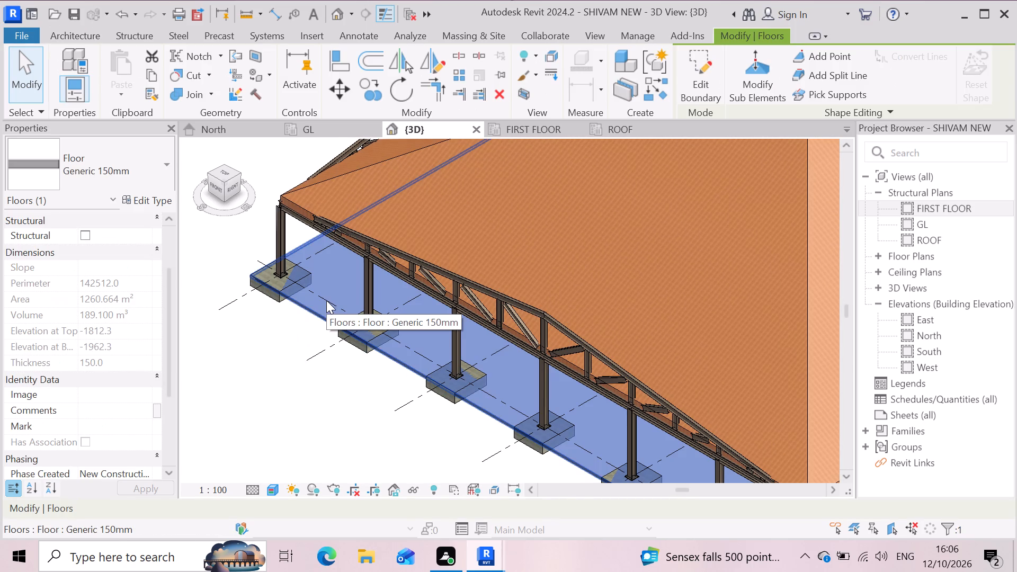
left_click(149, 200)
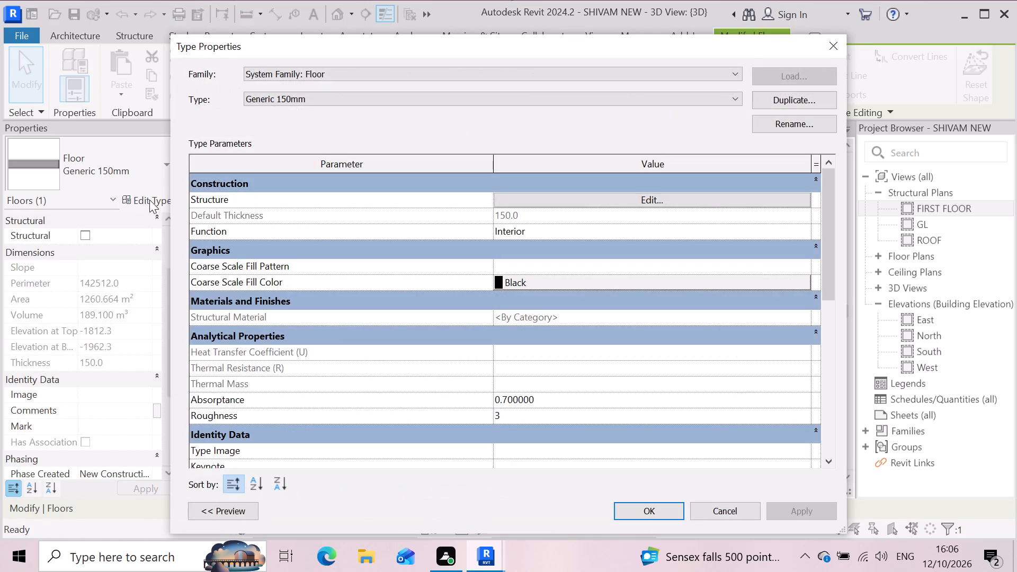
left_click(728, 198)
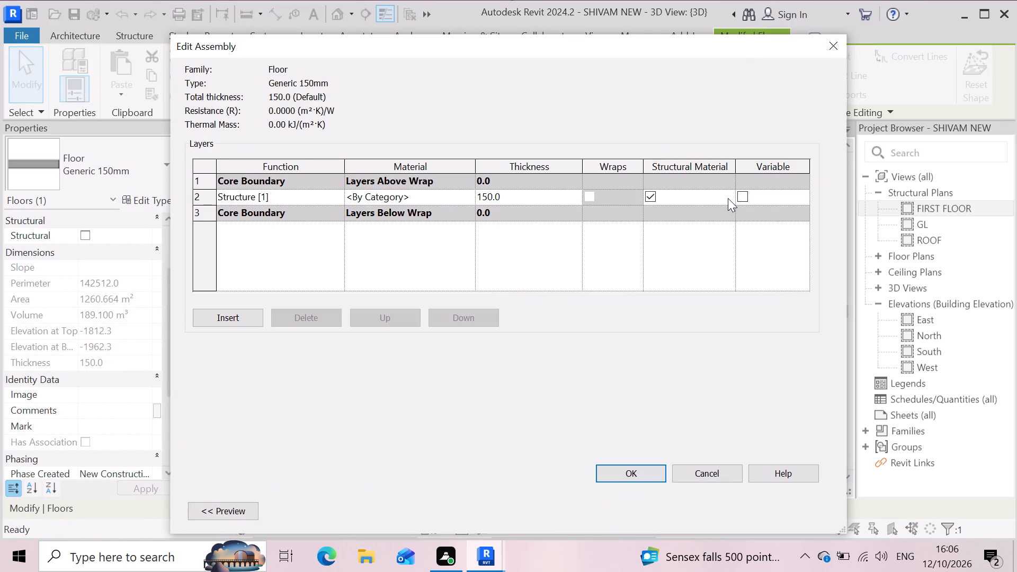
left_click(438, 192)
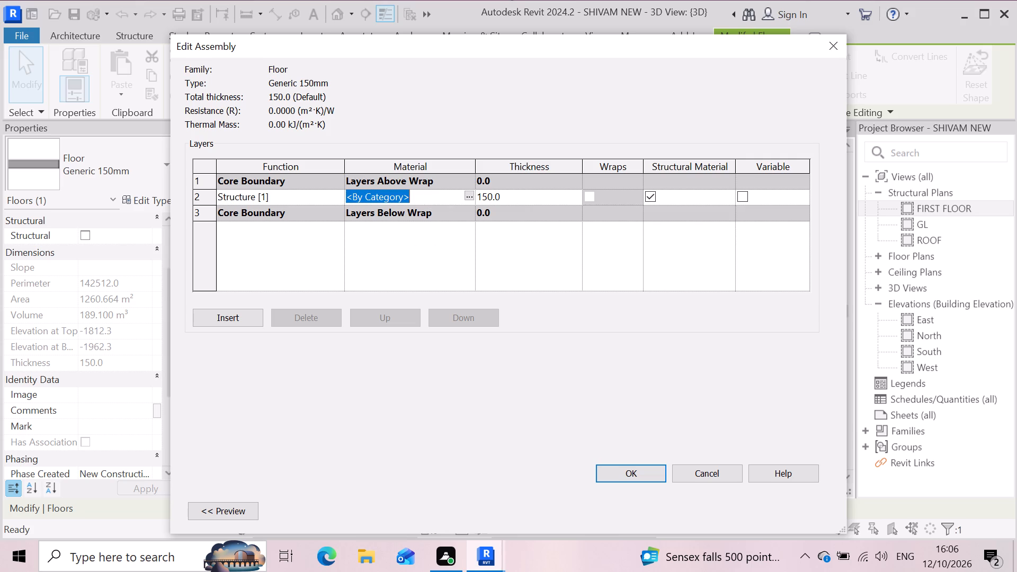
left_click(472, 197)
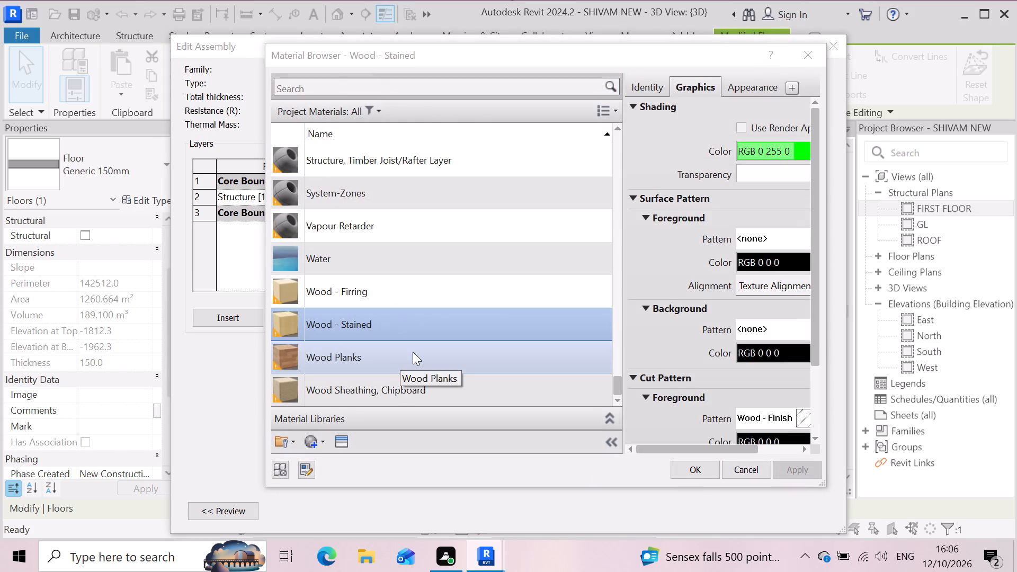
scroll(413, 352, "down", 5)
scroll(403, 373, "up", 2)
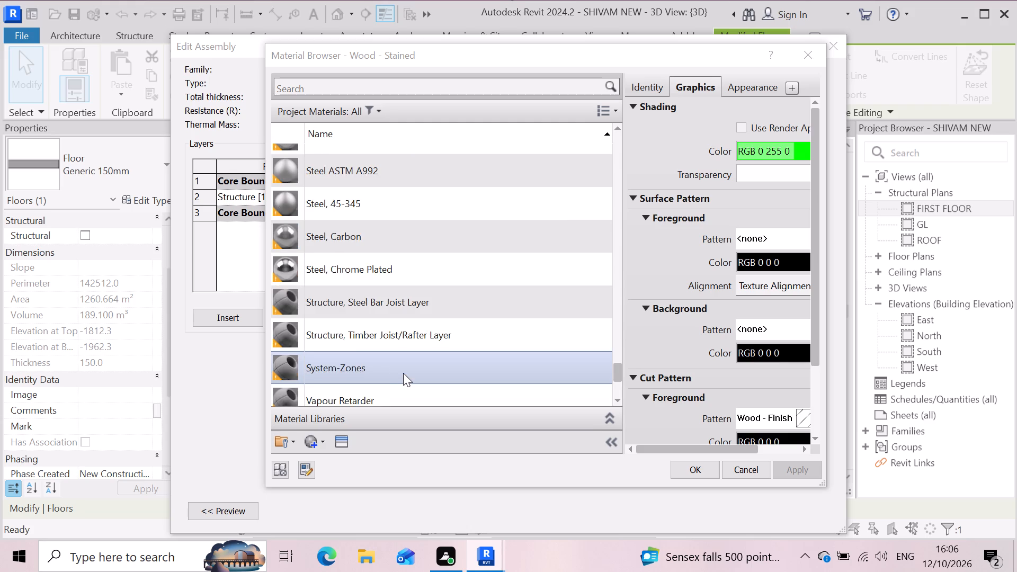
scroll(404, 373, "up", 5)
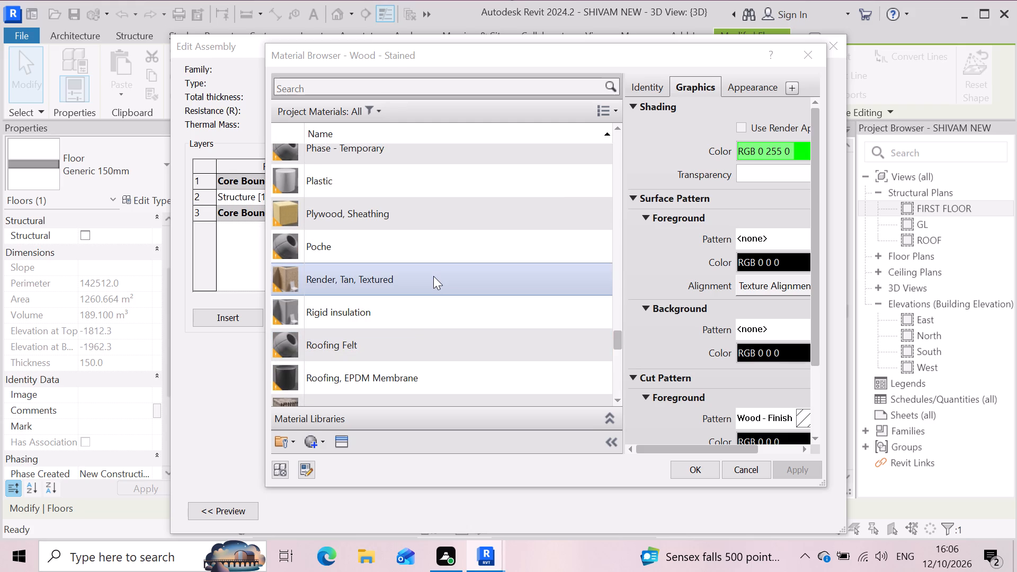
left_click(433, 275)
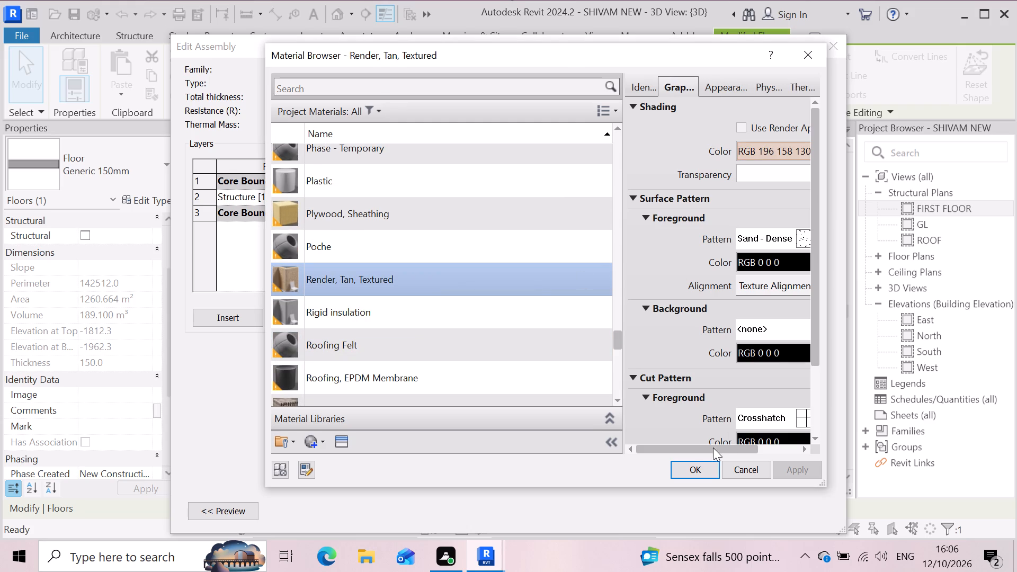
left_click(700, 463)
left_click(644, 472)
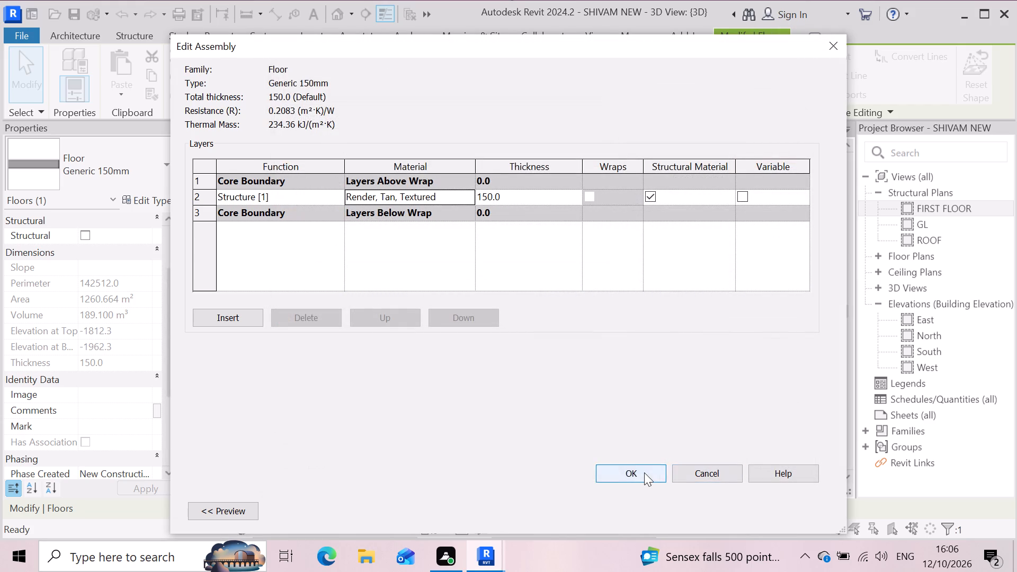
left_click(804, 513)
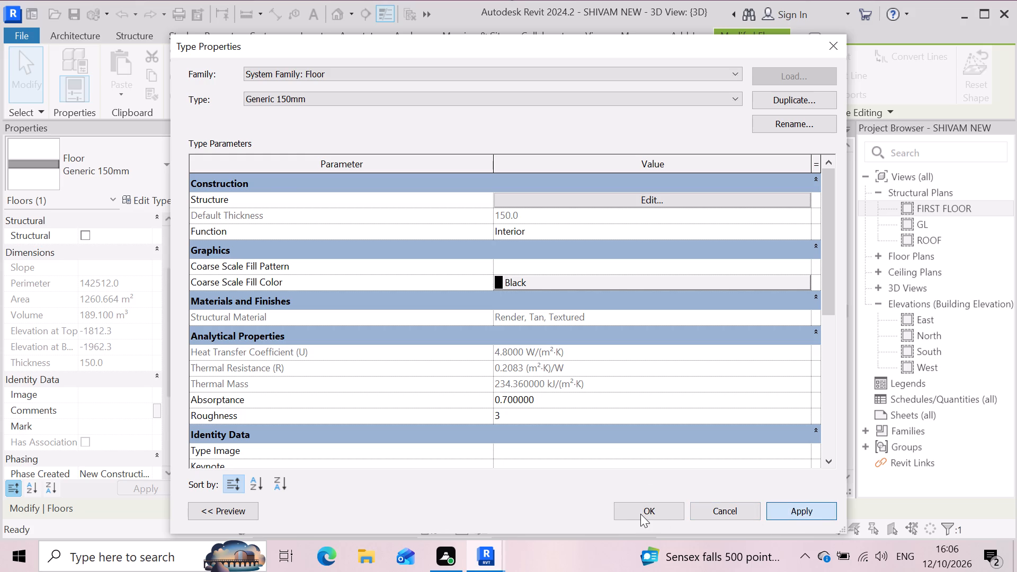
left_click(642, 513)
Examine the ground slab's new finish around the footings, columns and roof corner, up close and overall in 3D.
scroll(531, 390, "up", 2)
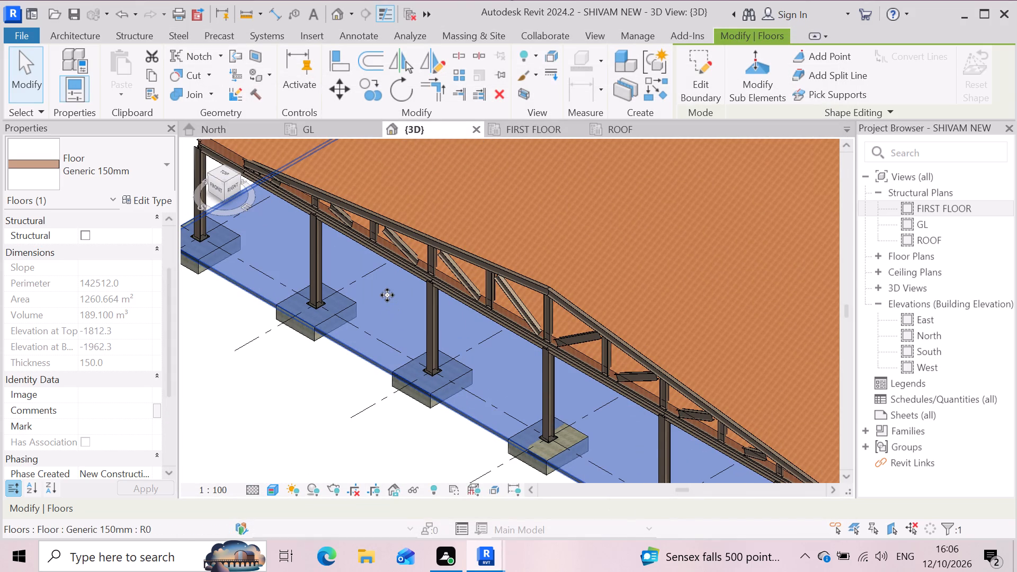
scroll(379, 345, "down", 3)
left_click(269, 393)
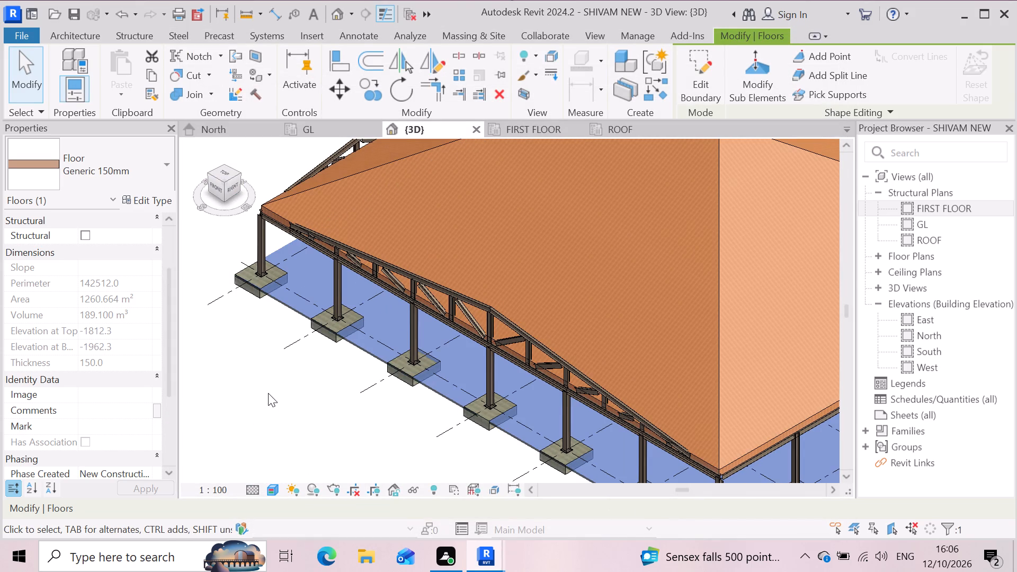
scroll(325, 304, "down", 2)
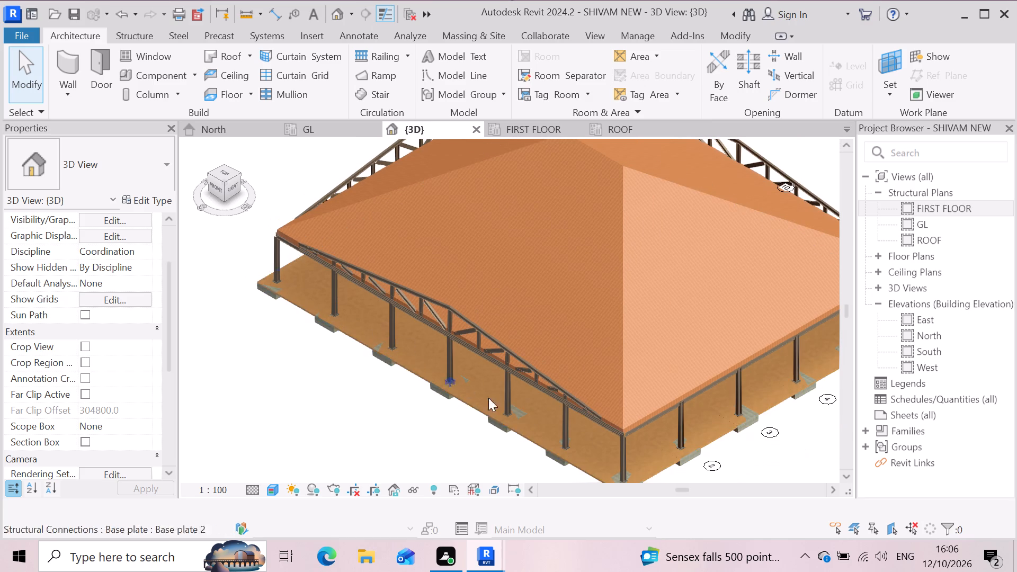
scroll(533, 418, "up", 2)
scroll(384, 384, "up", 2)
scroll(327, 356, "up", 1)
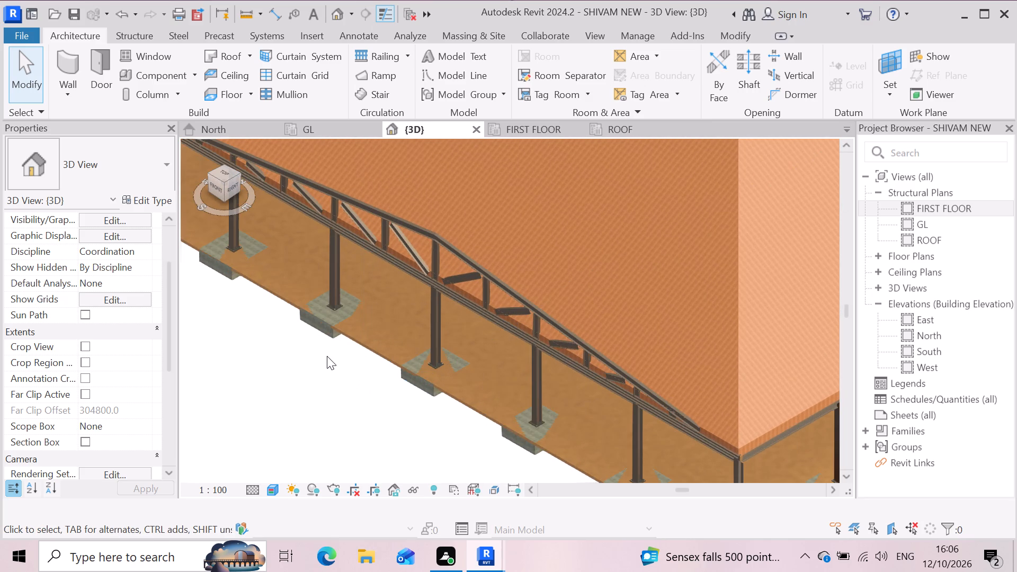
scroll(327, 356, "up", 2)
scroll(388, 353, "down", 6)
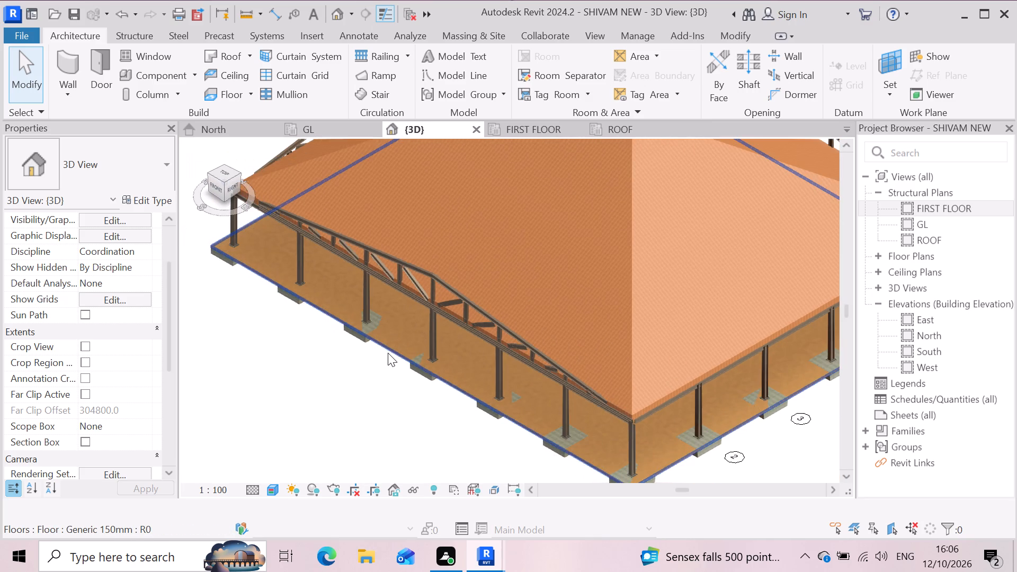
scroll(388, 353, "down", 3)
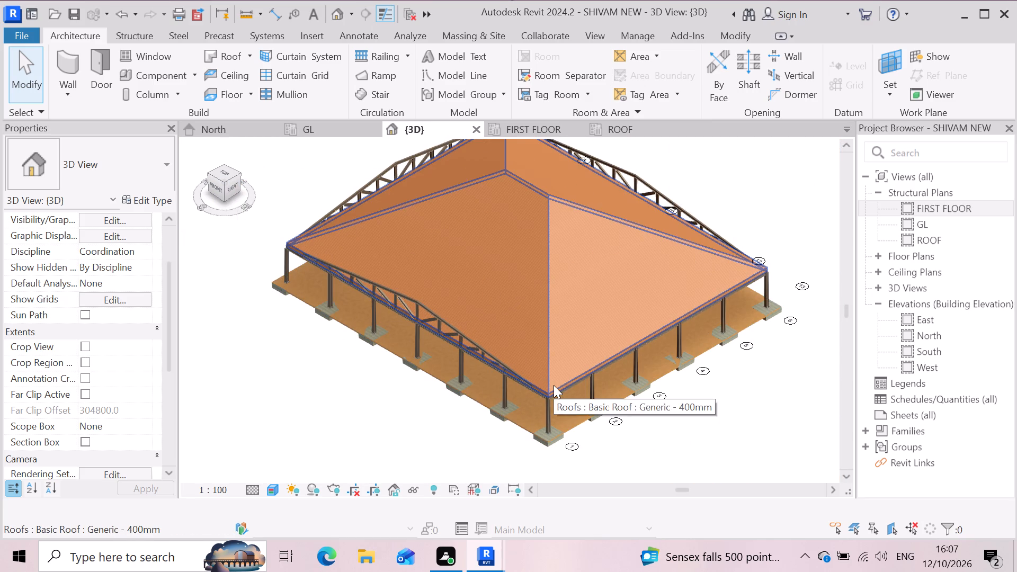
scroll(554, 385, "up", 3)
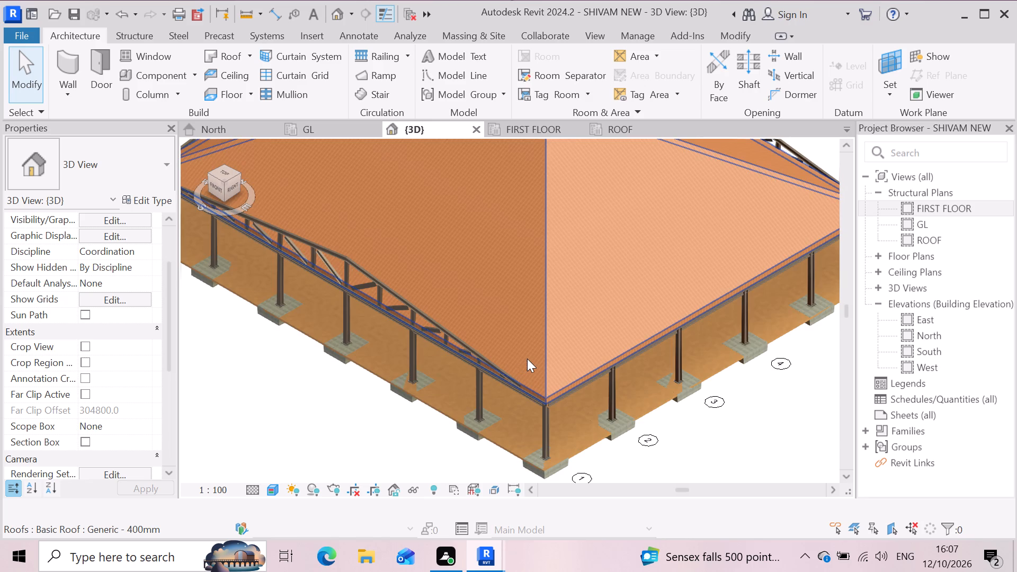
scroll(527, 359, "down", 3)
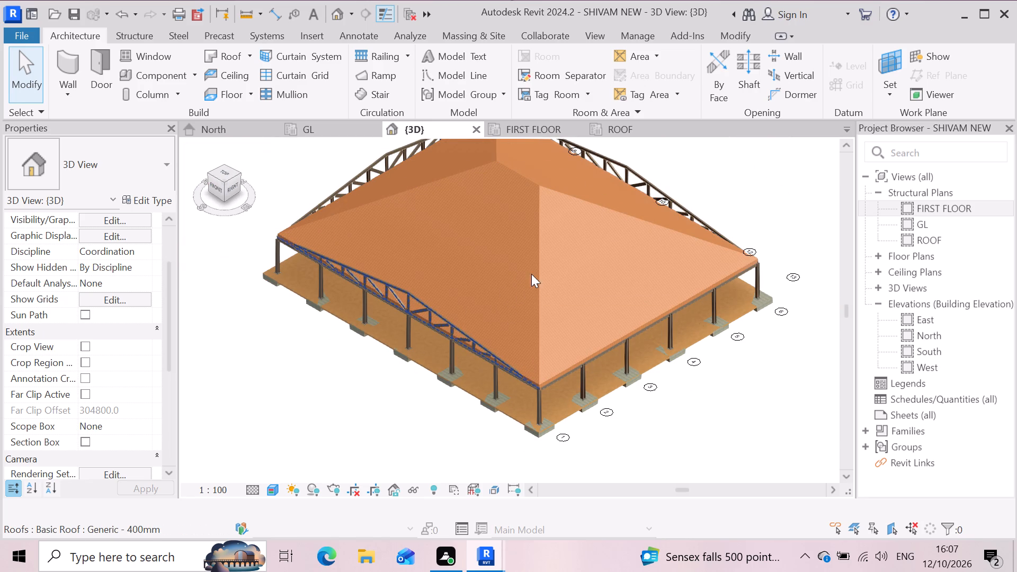
Open the material selection for the Structure layer of the Generic - 400mm roof type.
left_click(496, 258)
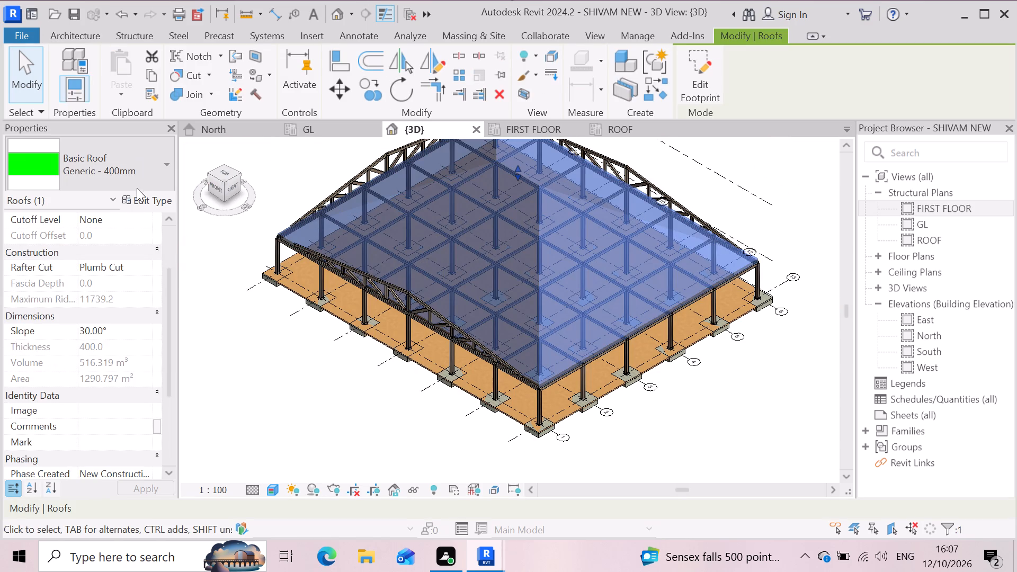
left_click(147, 208)
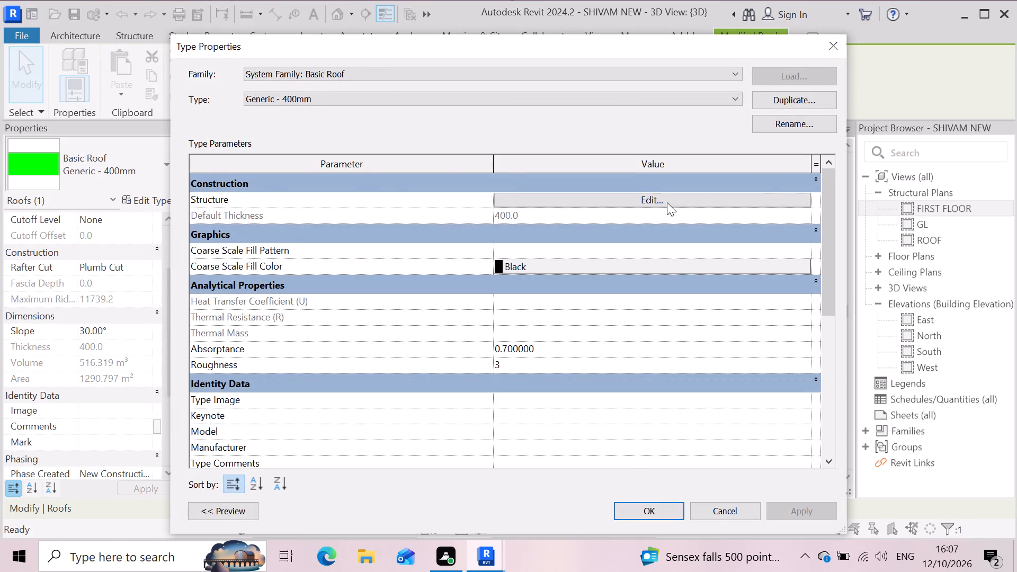
left_click(667, 202)
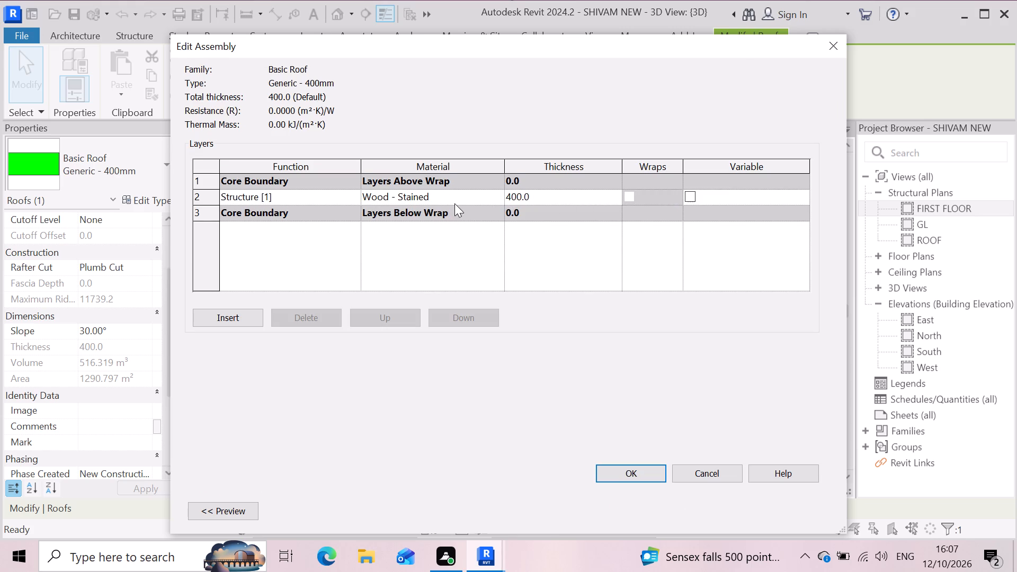
left_click(456, 197)
left_click(497, 194)
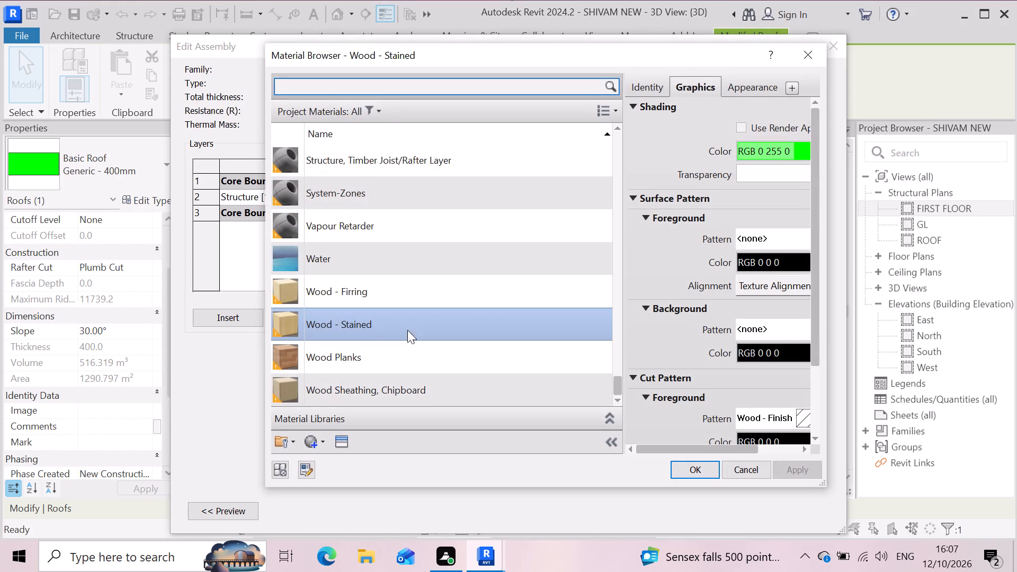
Look through the project materials, from the roofing and steel entries to the wood entries, for a roof material.
scroll(413, 291, "down", 7)
scroll(420, 344, "up", 4)
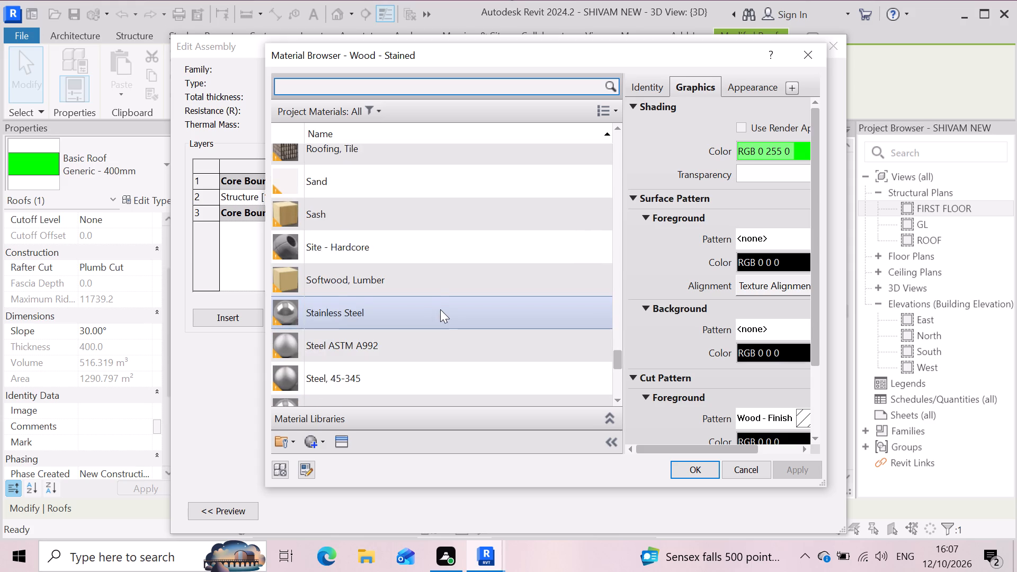
scroll(440, 309, "down", 11)
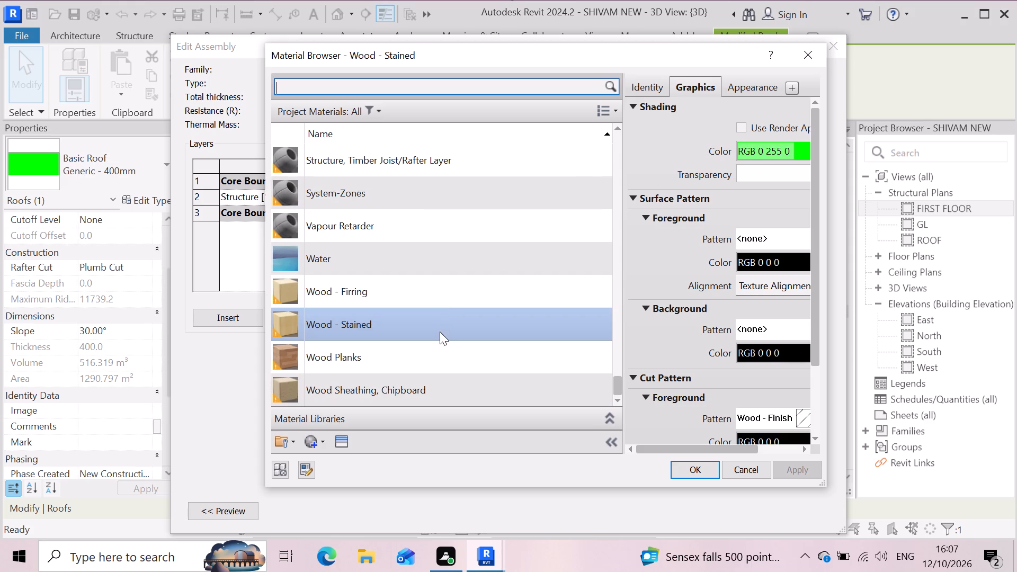
scroll(451, 290, "up", 2)
scroll(453, 281, "down", 8)
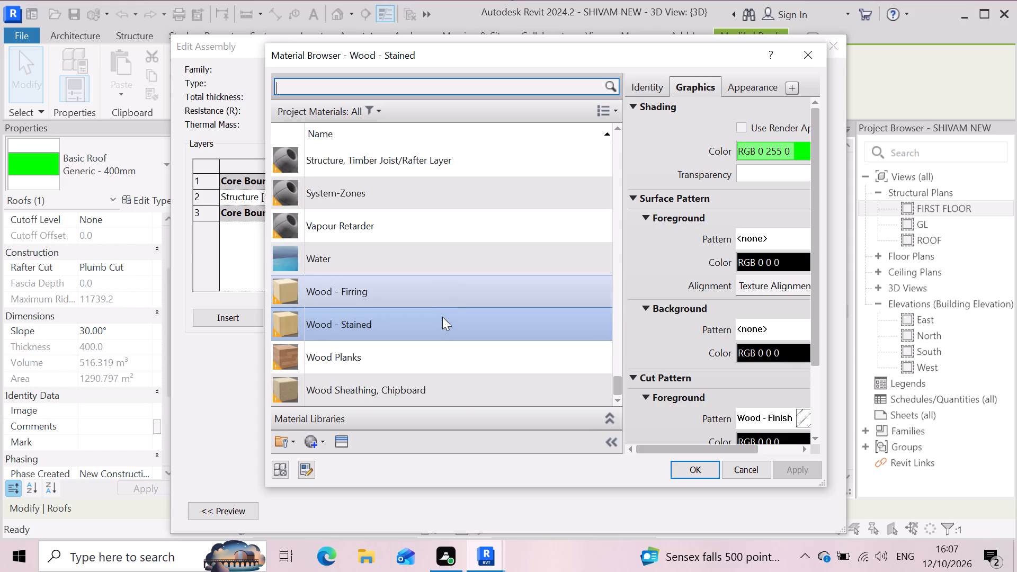
scroll(439, 318, "up", 2)
scroll(446, 301, "down", 7)
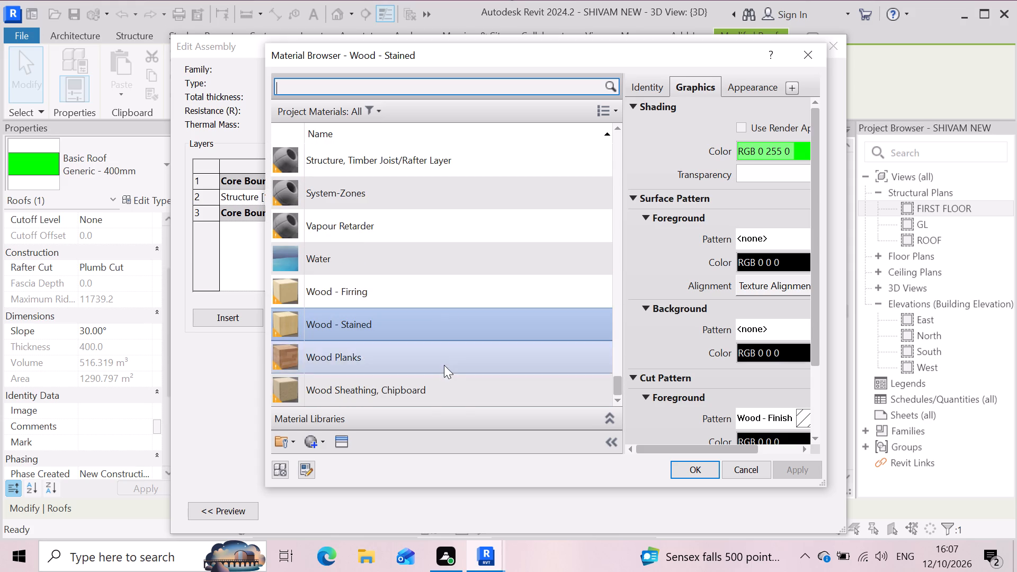
scroll(462, 301, "down", 3)
scroll(413, 380, "up", 1)
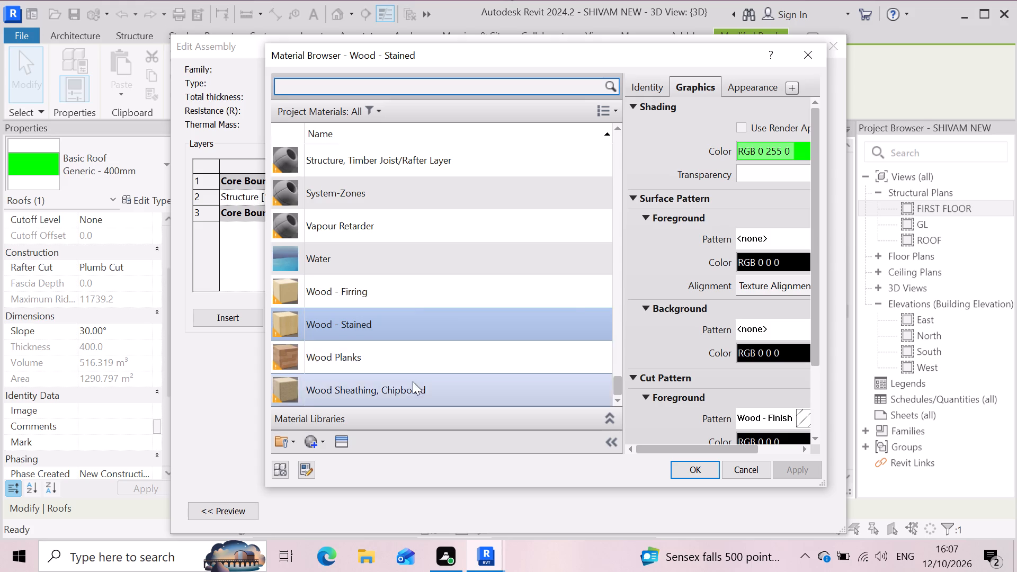
scroll(413, 381, "up", 1)
scroll(389, 316, "down", 2)
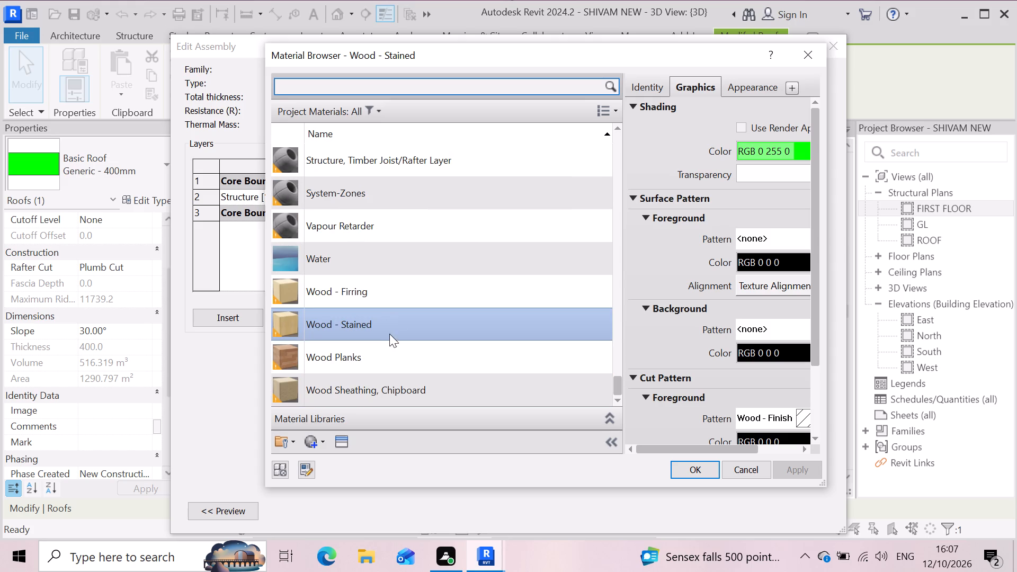
scroll(399, 320, "down", 3)
scroll(397, 368, "down", 5)
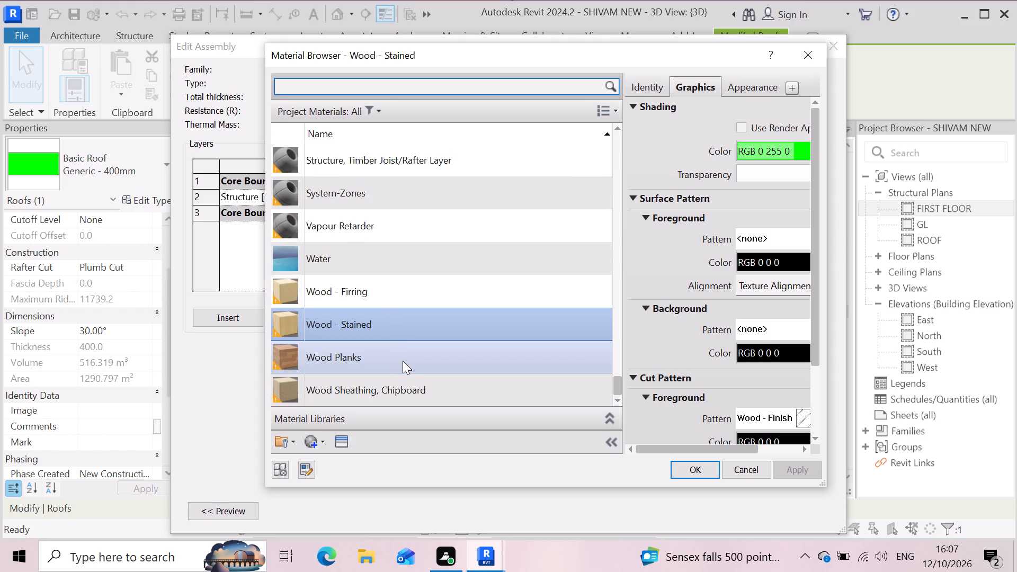
scroll(403, 361, "down", 3)
scroll(436, 396, "up", 3)
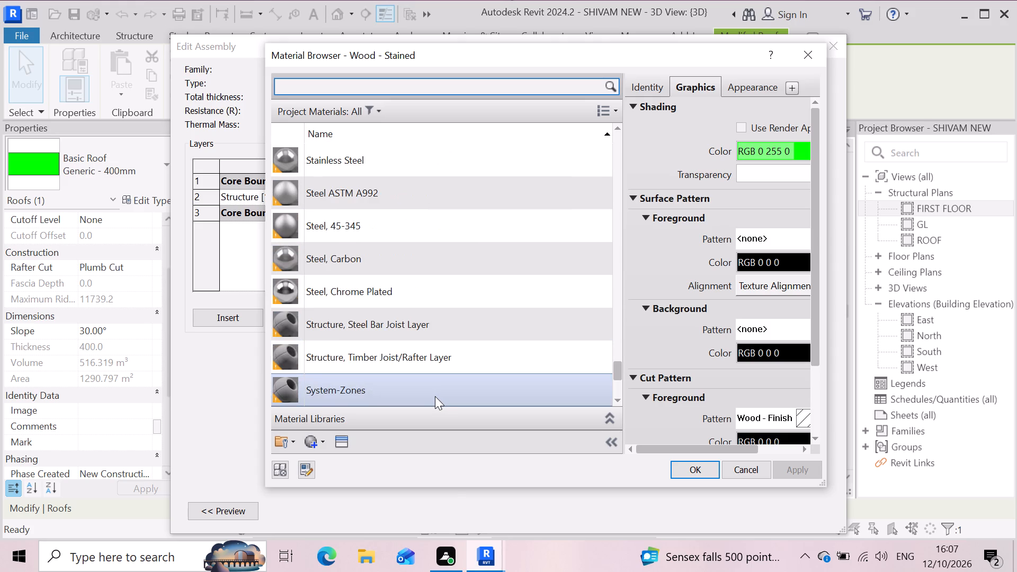
scroll(435, 396, "down", 3)
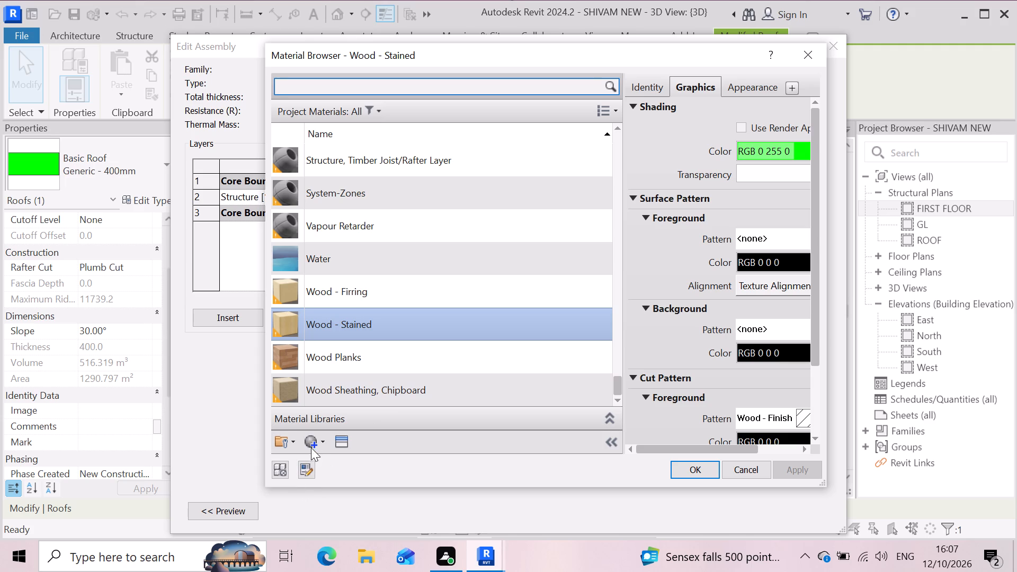
Create a new material in the project materials while choosing the roof layer's material.
left_click(313, 442)
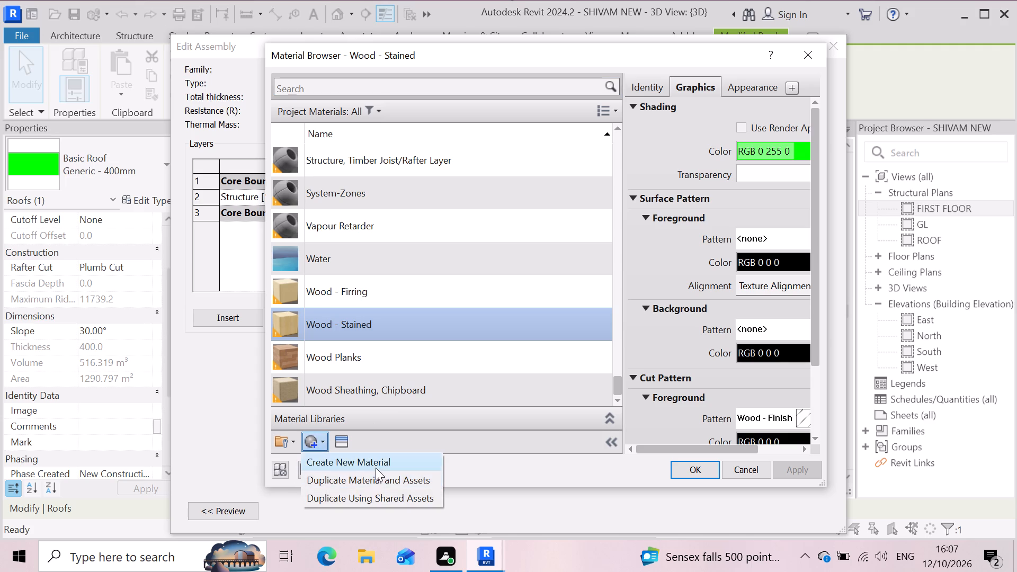
left_click(376, 460)
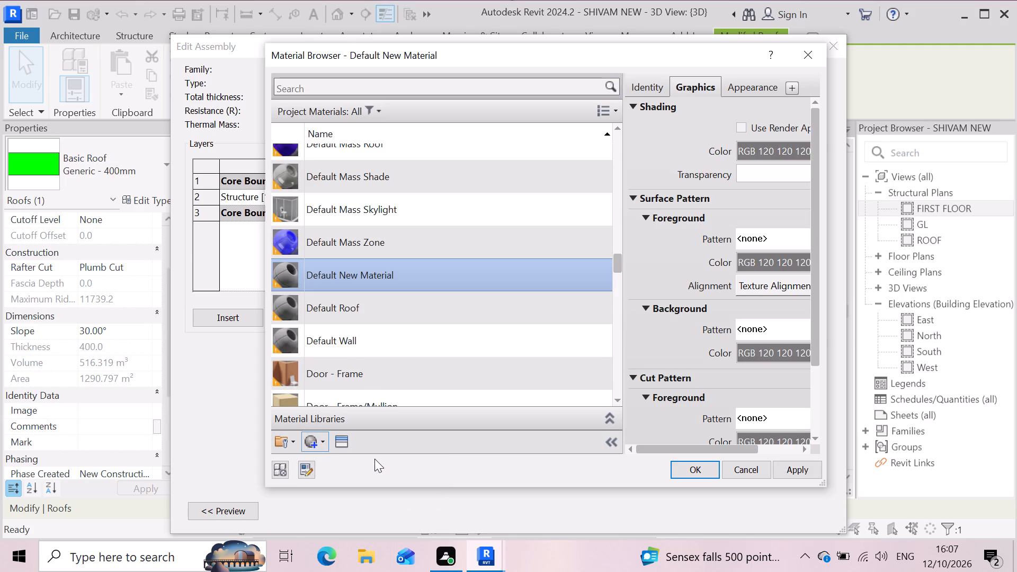
left_click(412, 256)
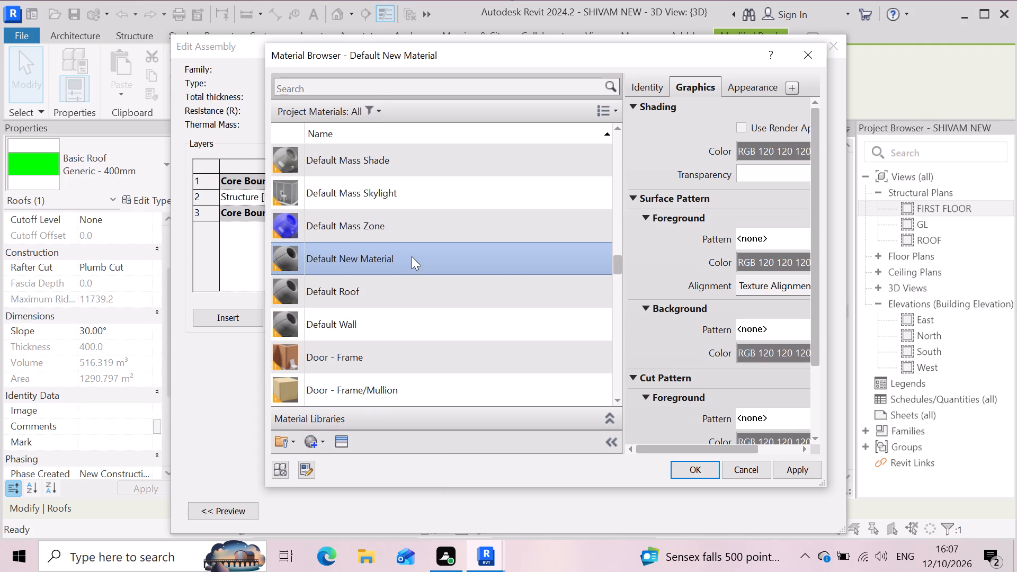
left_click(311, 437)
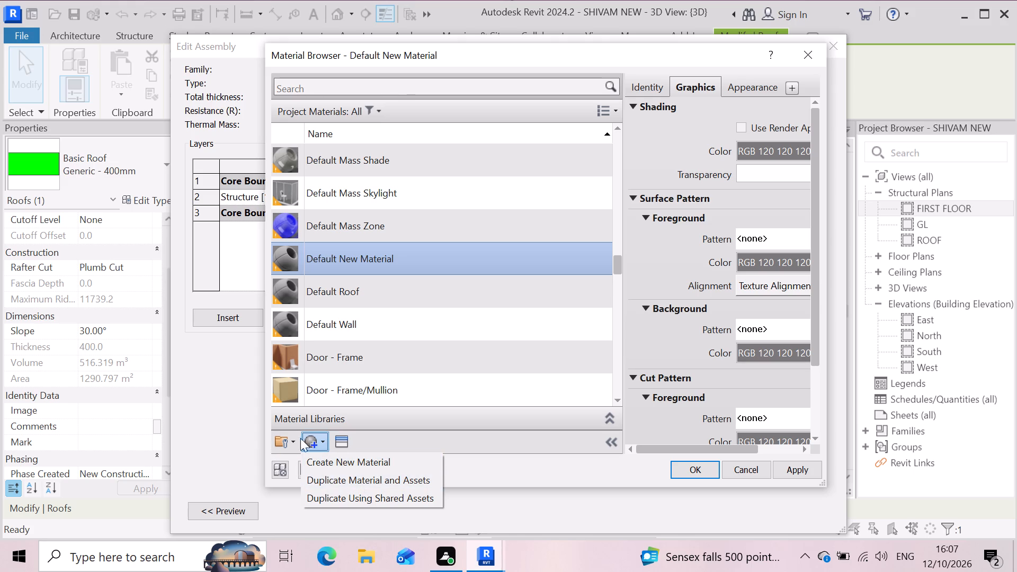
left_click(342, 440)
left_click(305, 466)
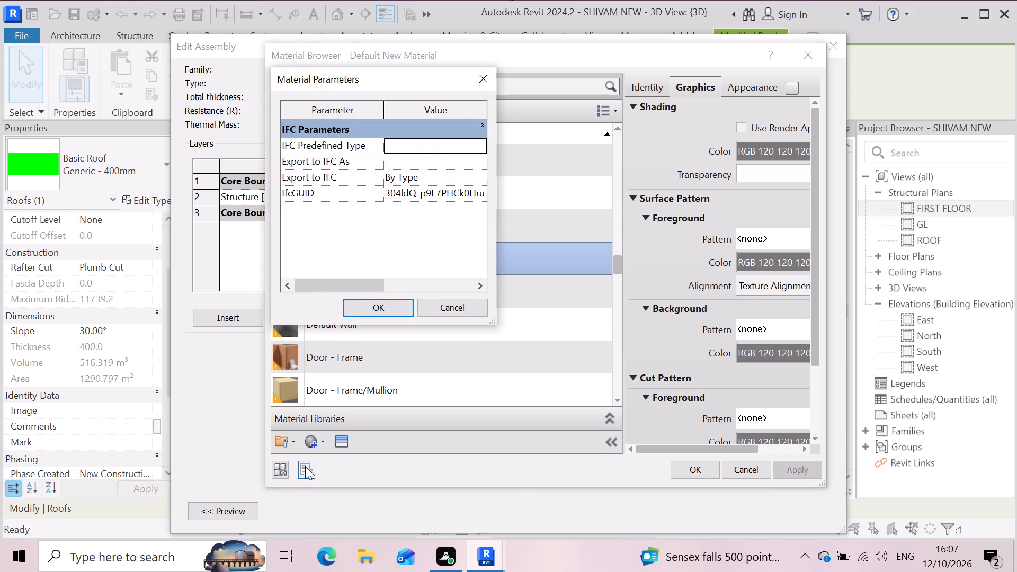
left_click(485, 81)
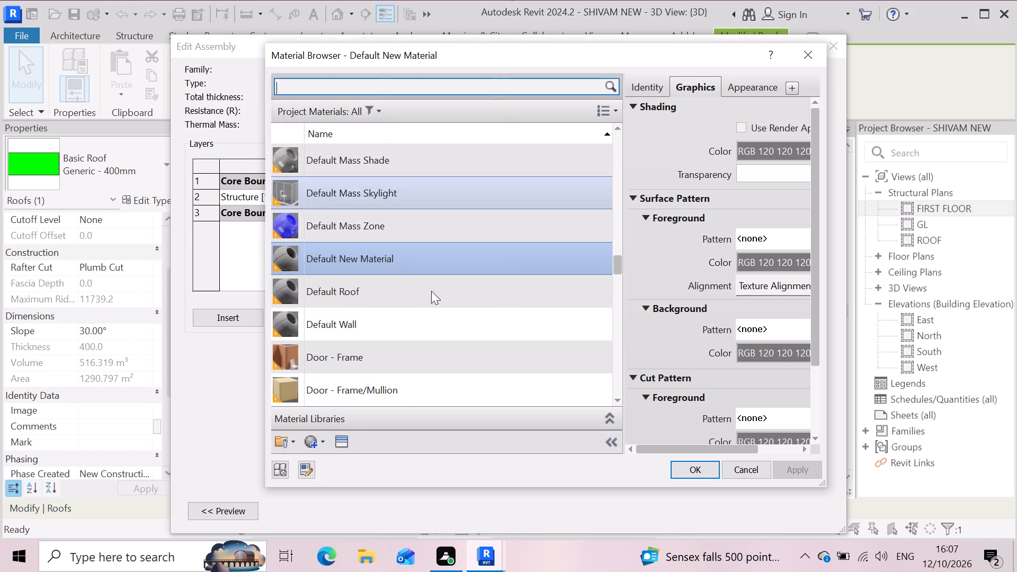
Create a second new material in the project materials and try to rename it, clearing its default name.
left_click(313, 448)
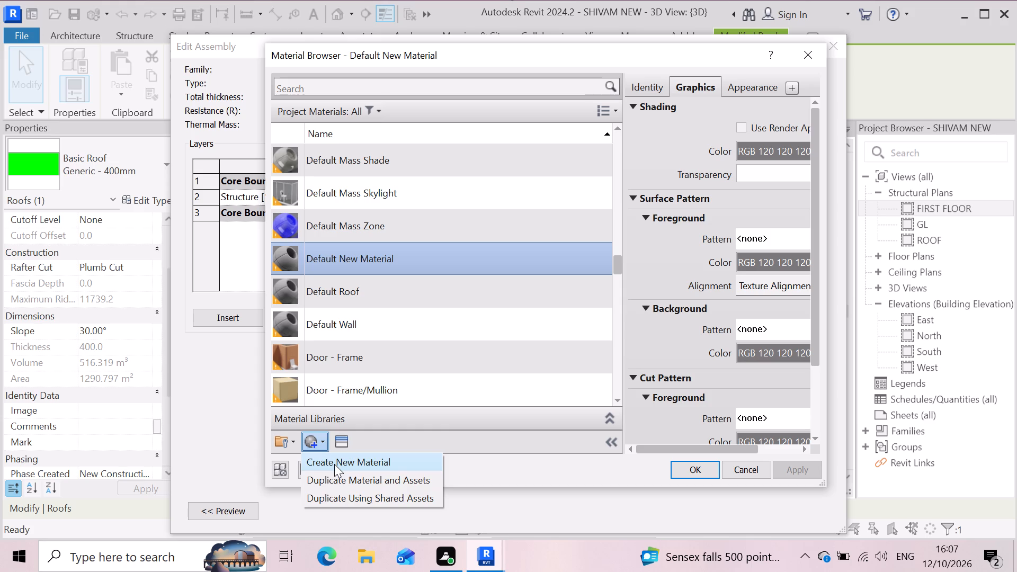
left_click(334, 464)
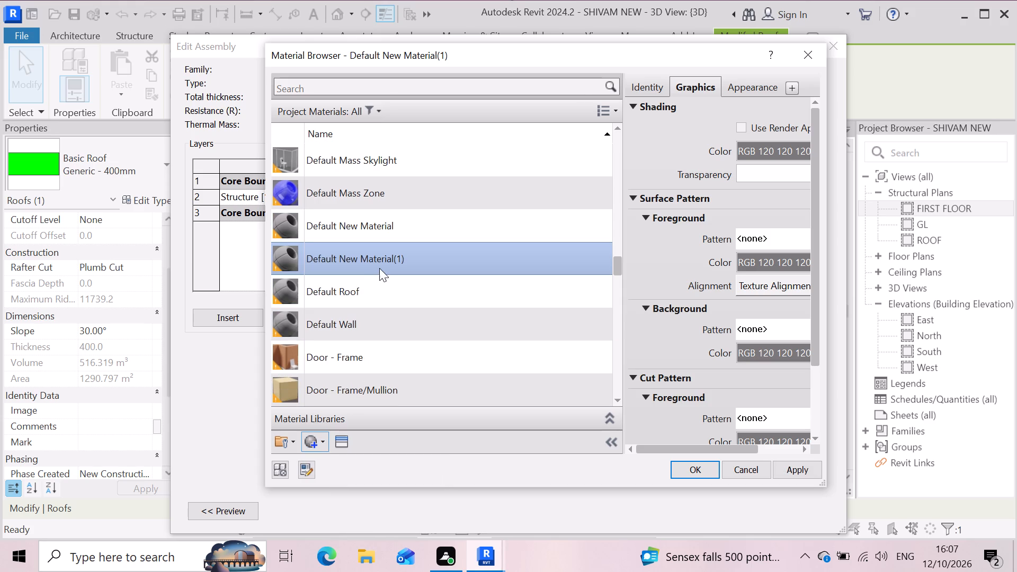
right_click(379, 264)
left_click(435, 319)
key("BackSpace")
key("BackSpace")
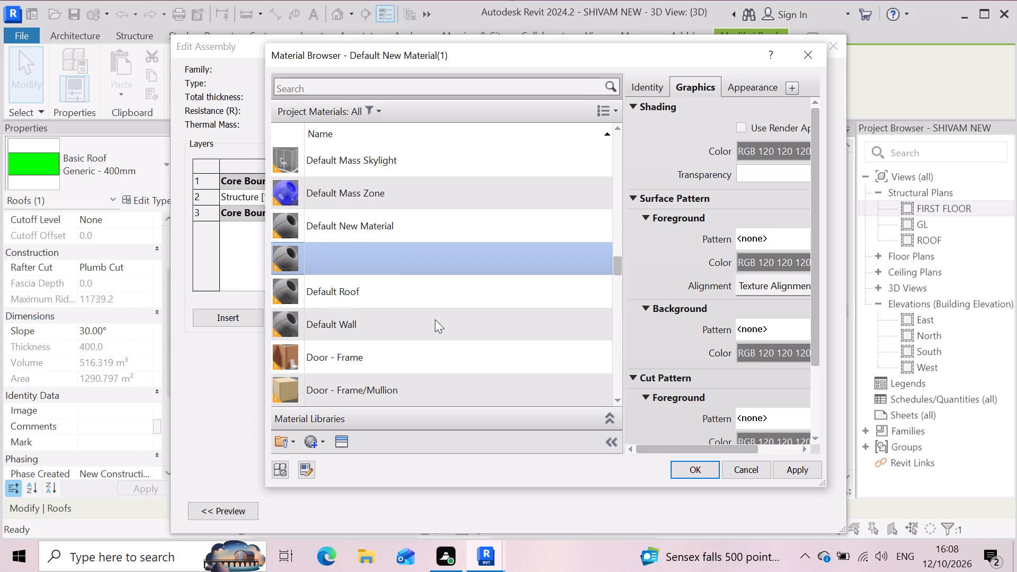
Assign the Door - Frame material to the Structure layer of the Generic - 400mm roof type and apply it.
left_click(317, 360)
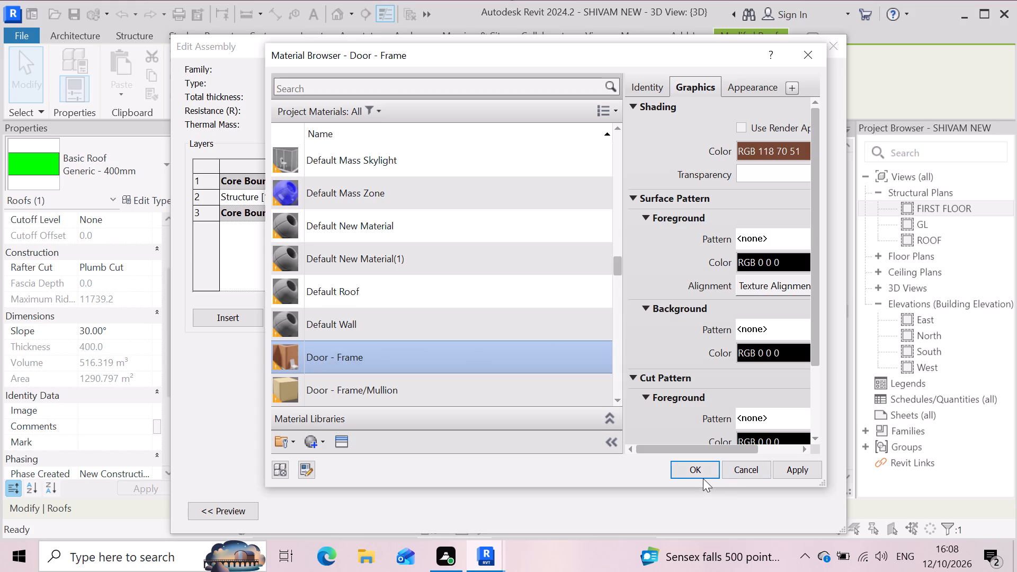
left_click(797, 463)
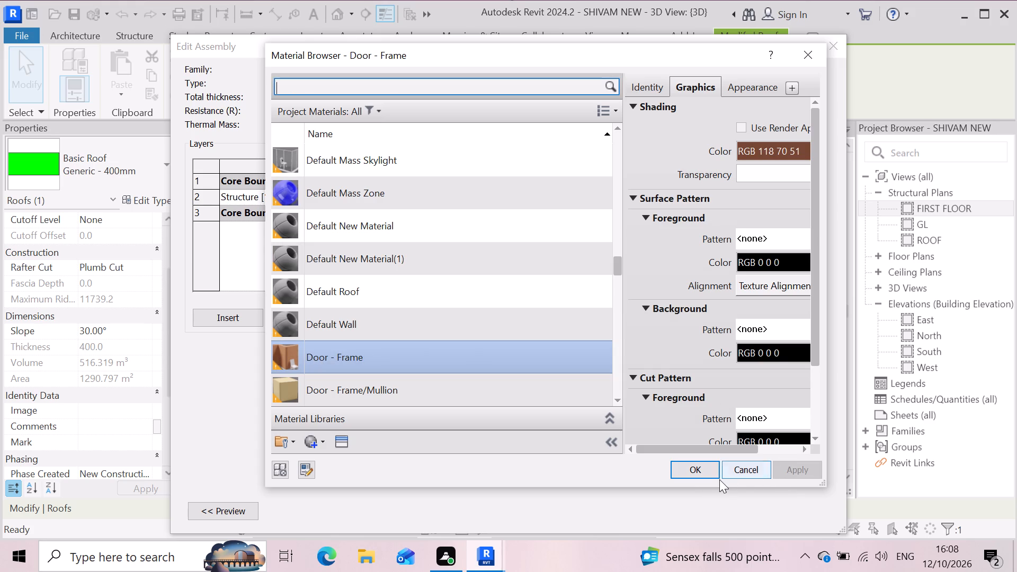
left_click(705, 471)
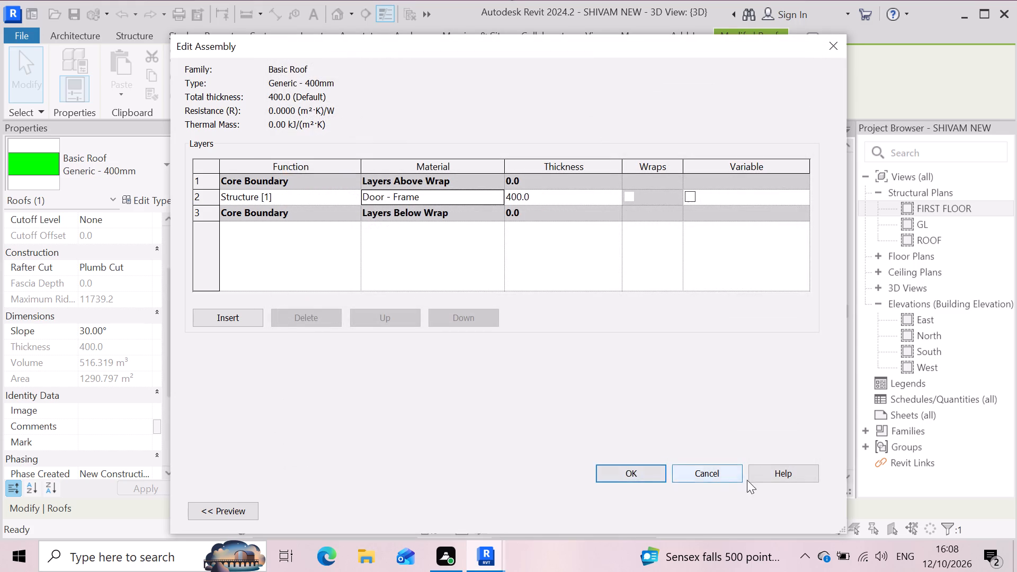
left_click(628, 465)
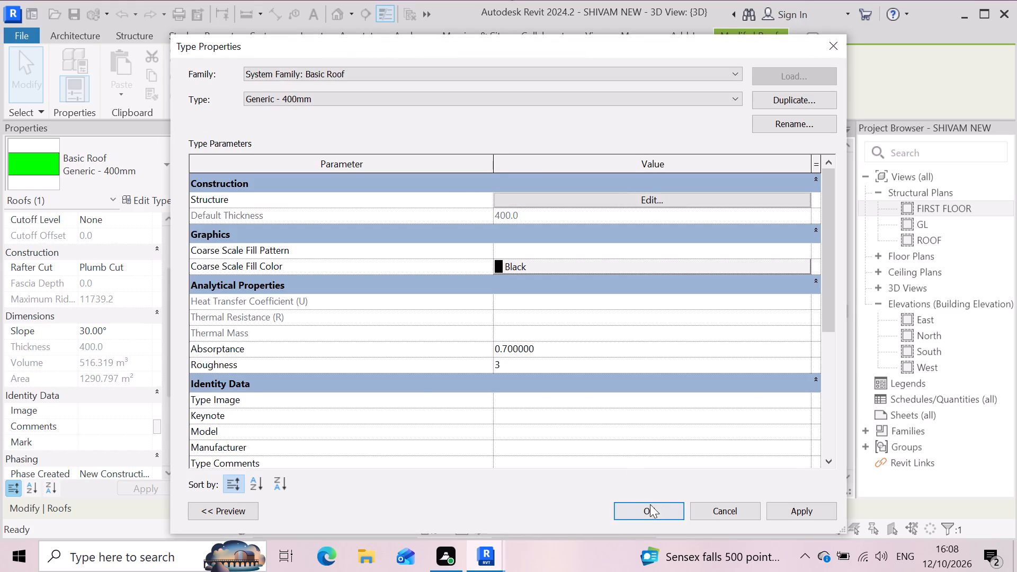
left_click(655, 502)
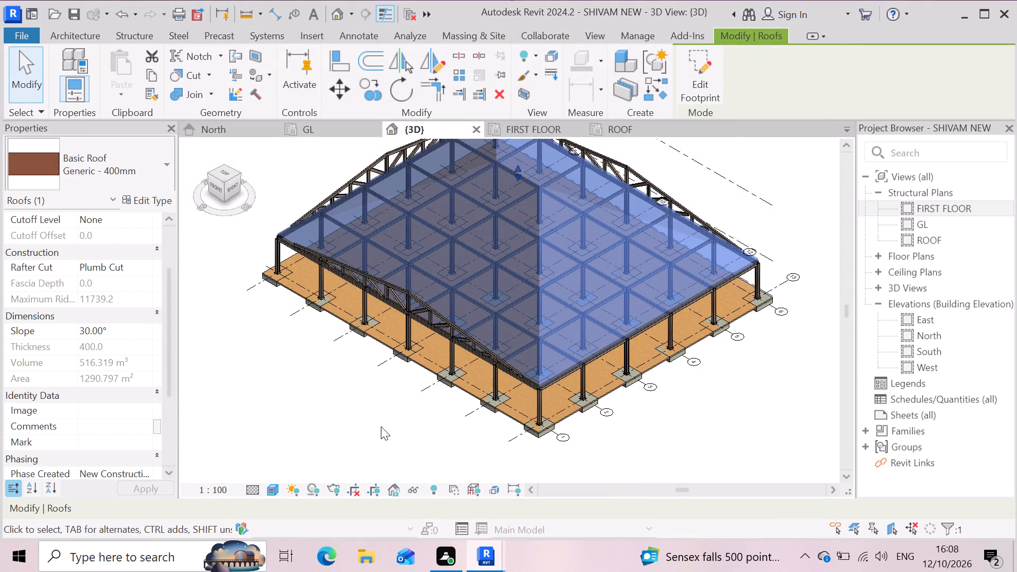
left_click(321, 404)
Reopen the material selection for the roof type's Structure layer and look through the project materials from the door entries to the wood entries.
left_click(495, 293)
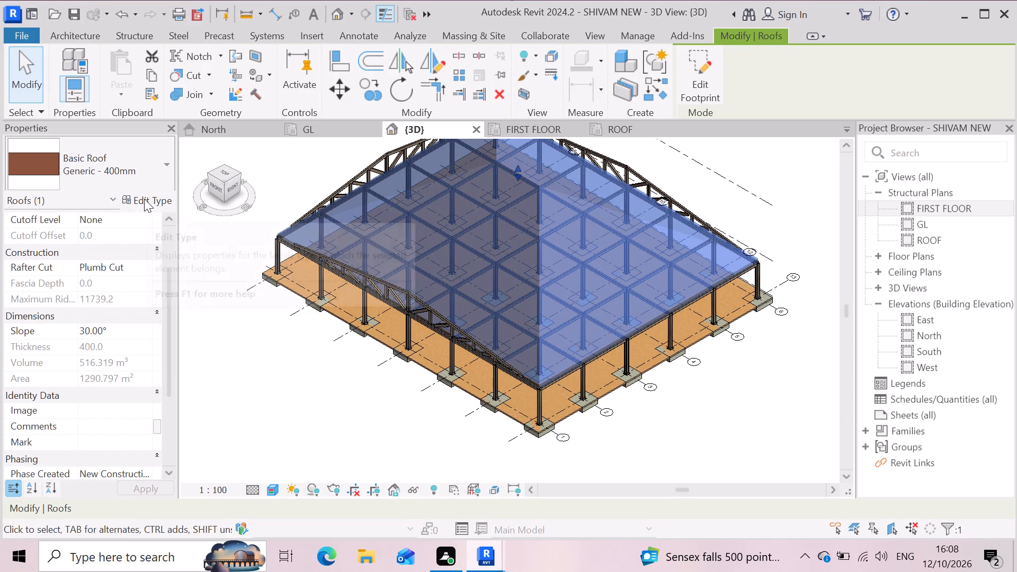
left_click(144, 199)
left_click(629, 198)
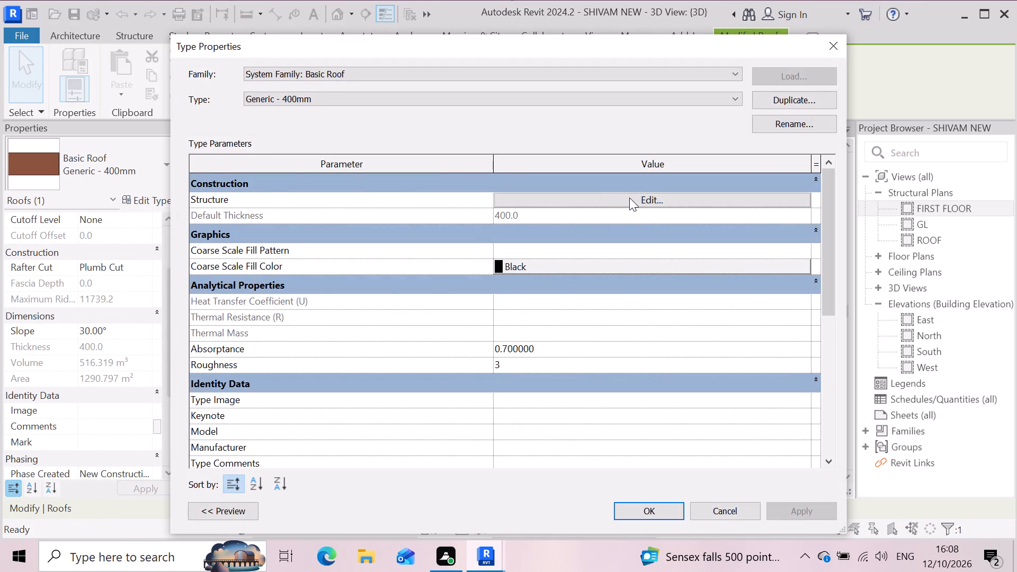
left_click(445, 200)
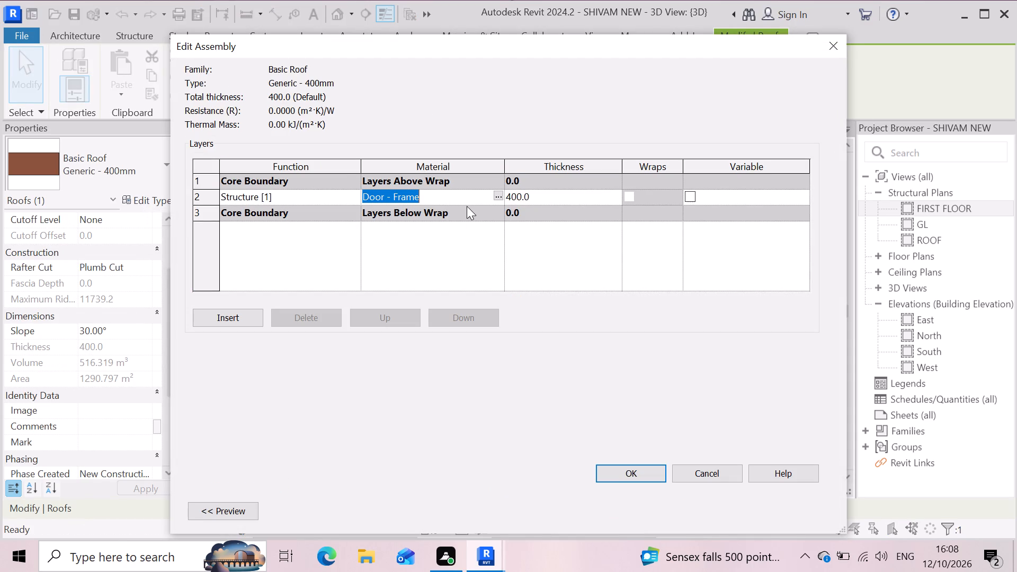
left_click(497, 198)
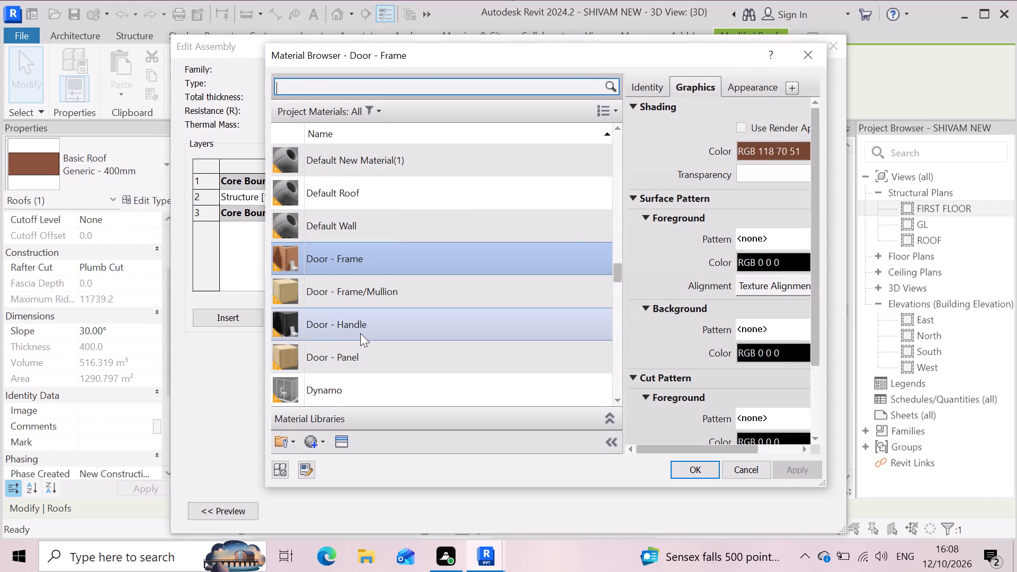
scroll(360, 333, "down", 6)
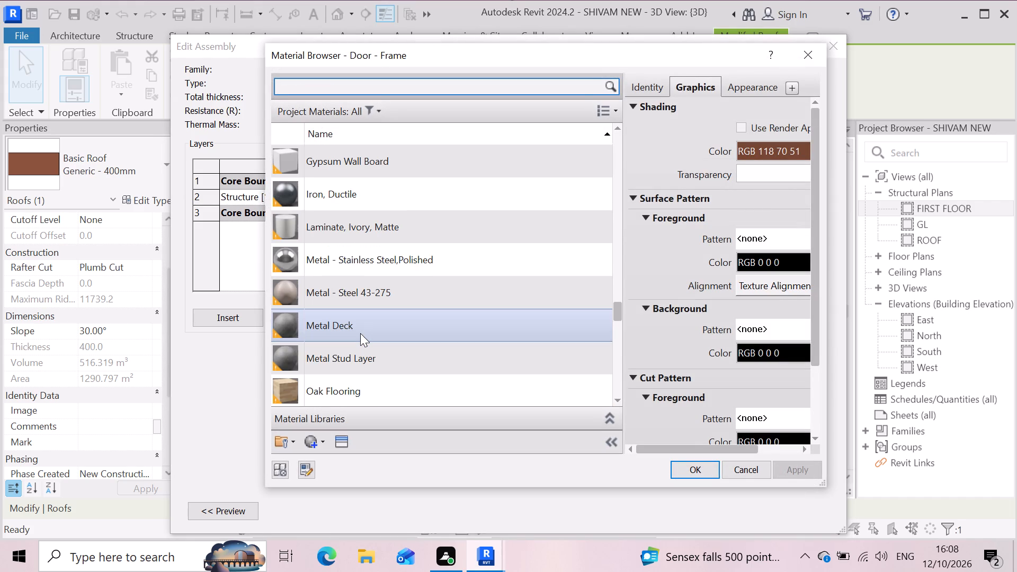
scroll(360, 333, "down", 8)
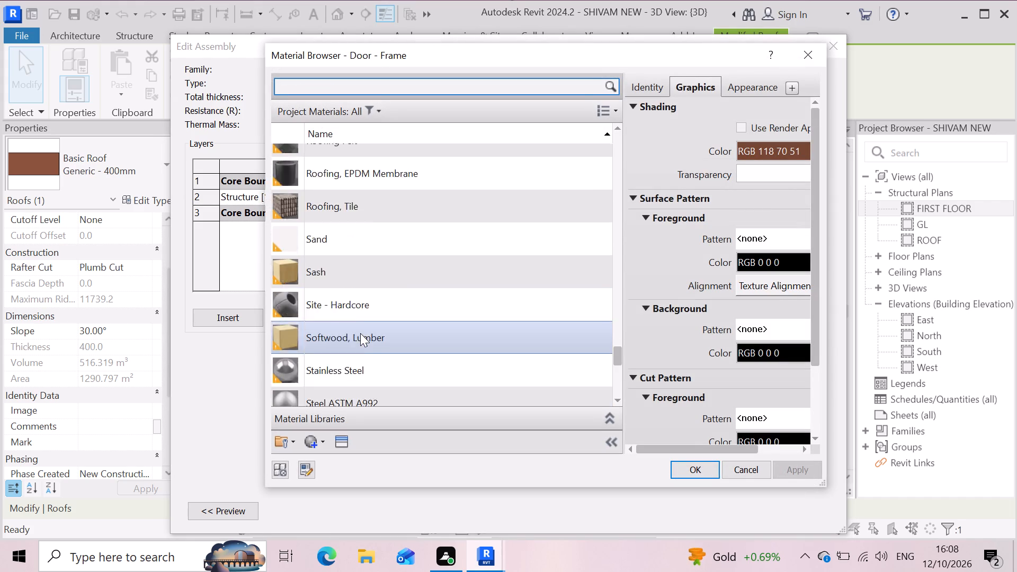
scroll(360, 333, "down", 11)
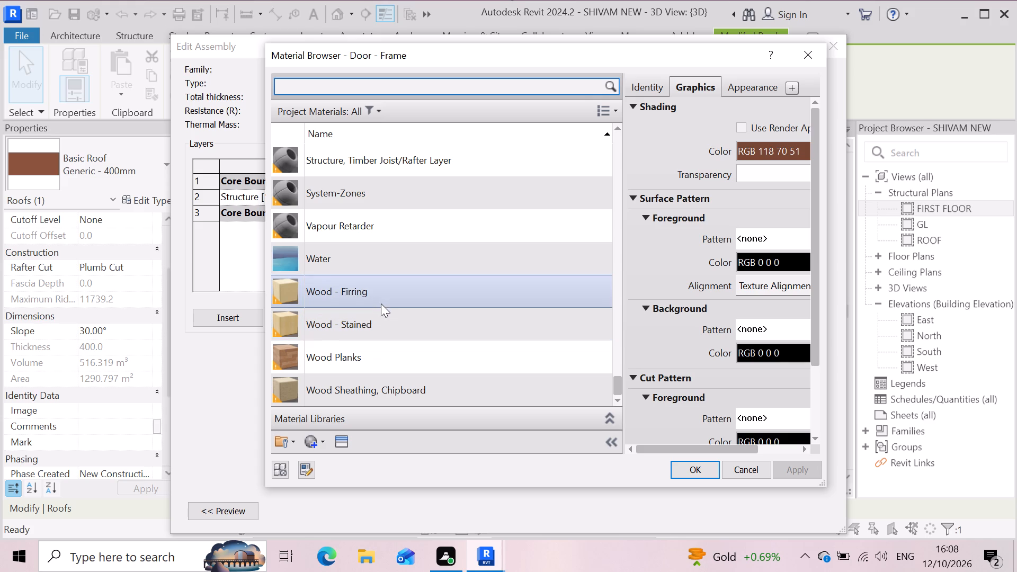
scroll(381, 303, "down", 3)
Browse the Autodesk Physical Assets for a replacement appearance for the Door - Frame material and select a light-blend brick asset.
left_click(749, 81)
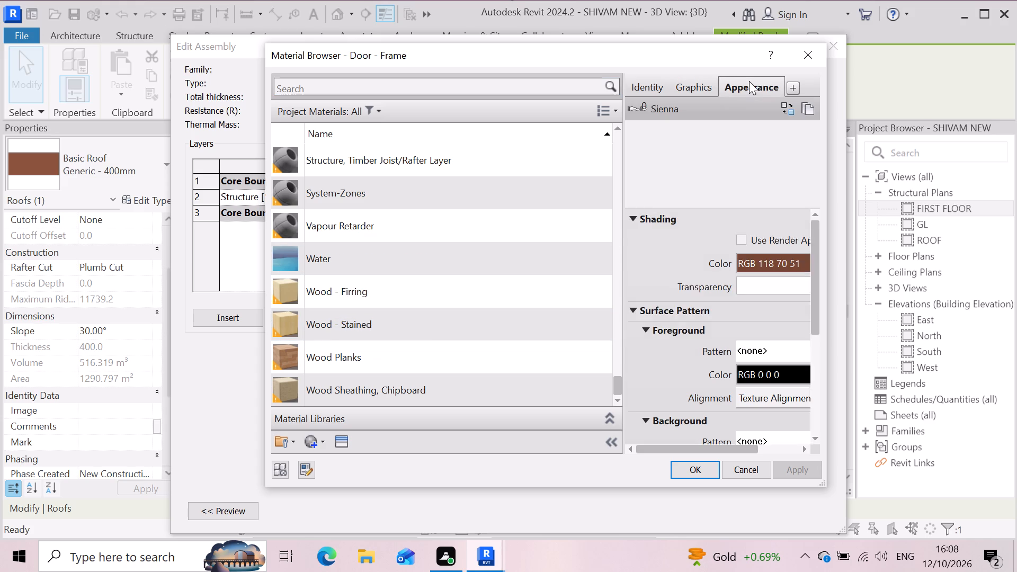
left_click(784, 109)
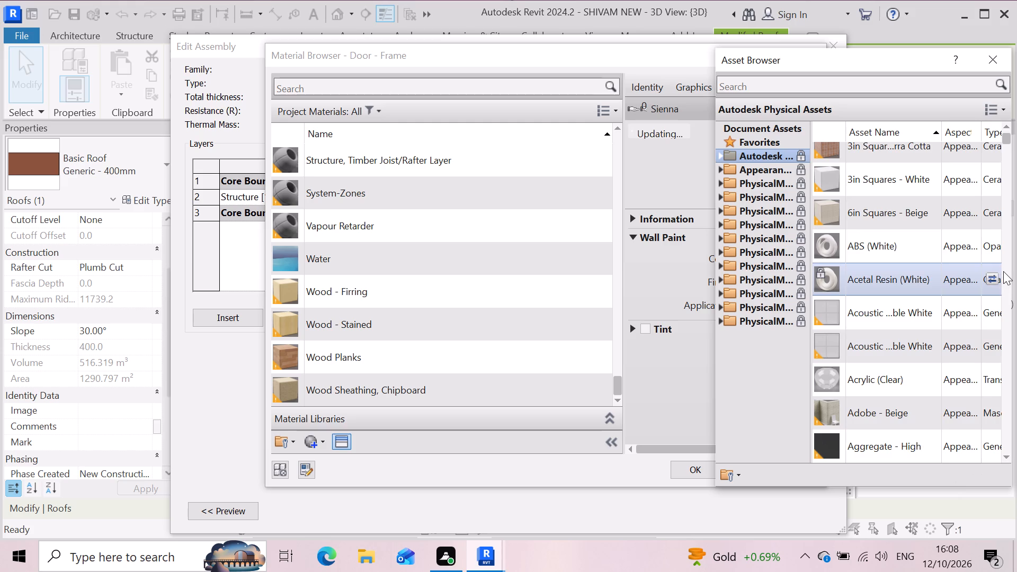
scroll(991, 254, "down", 7)
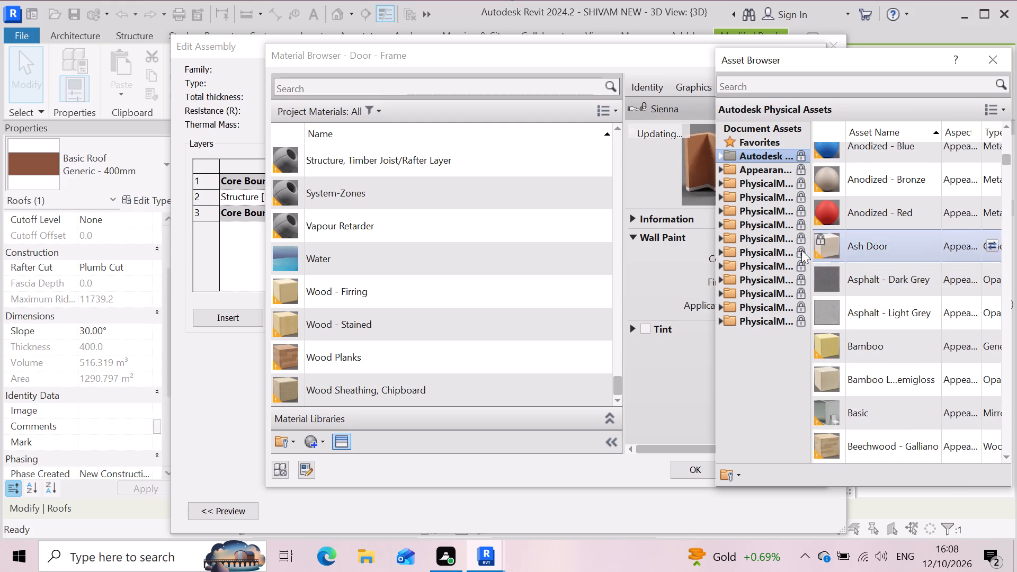
scroll(898, 313, "down", 2)
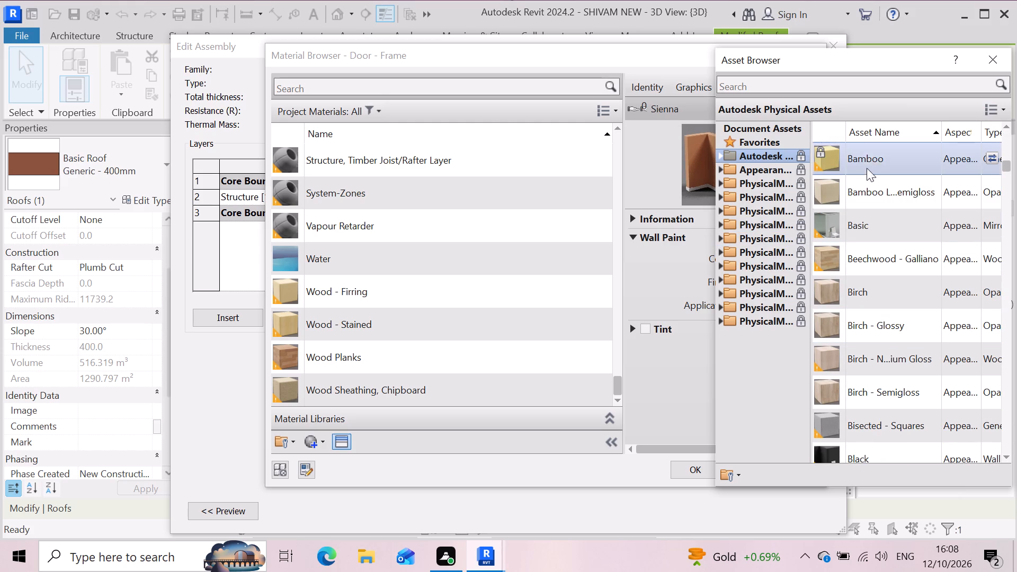
scroll(888, 302, "down", 6)
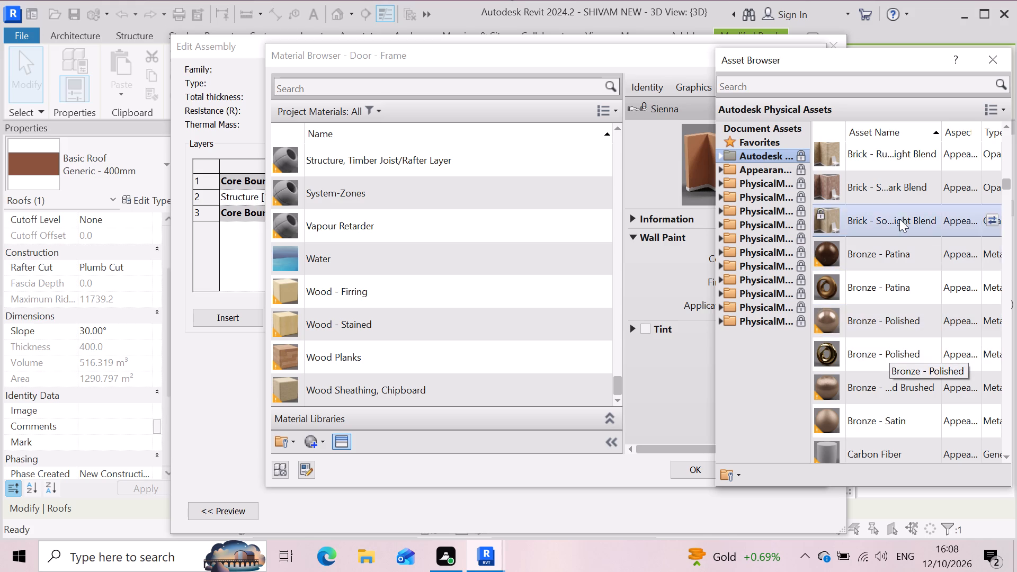
left_click(863, 159)
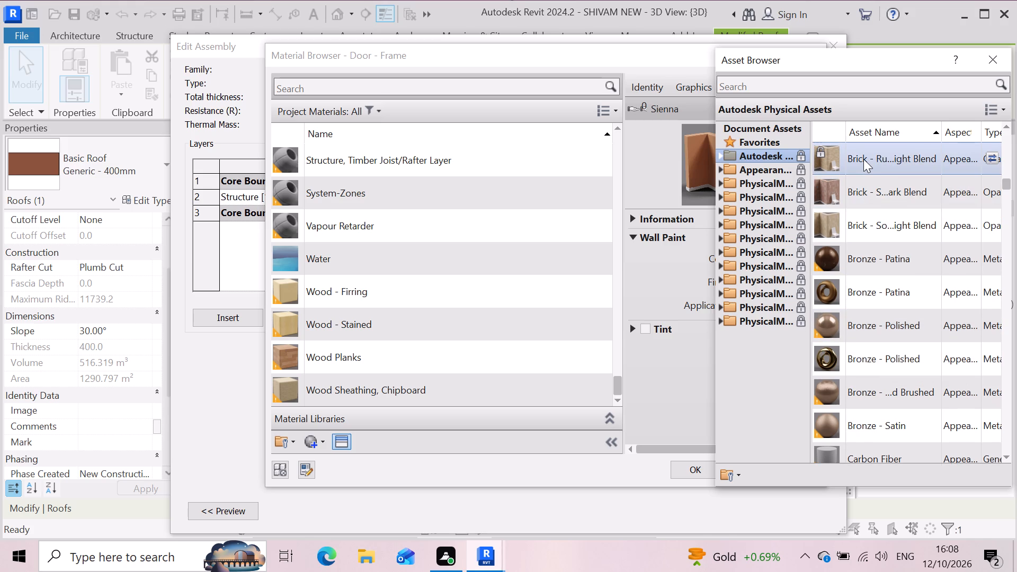
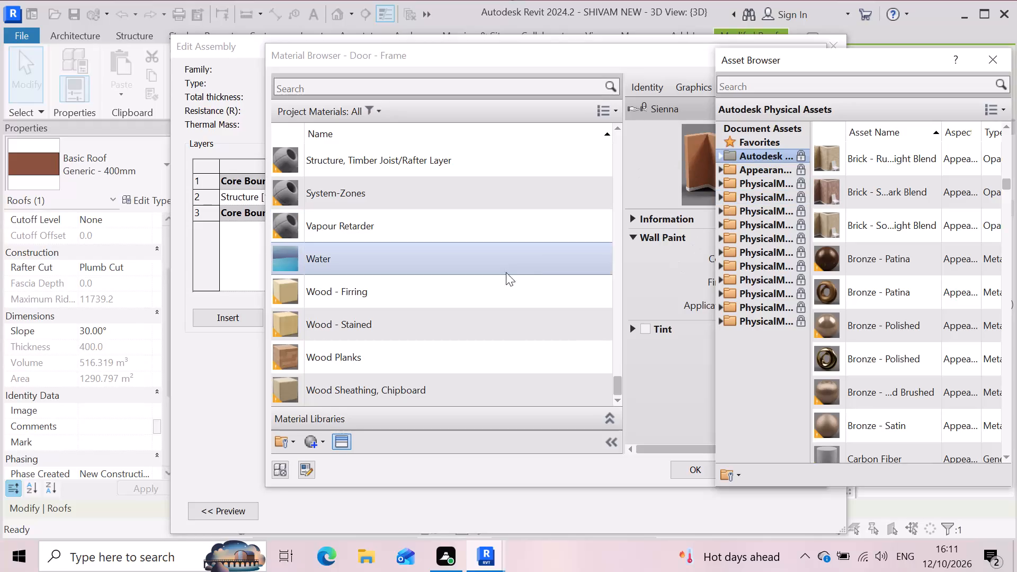
Look through the Autodesk Physical Assets and replace the Door - Frame material's appearance with the burgundy Uniform Soldier masonry asset.
scroll(533, 267, "down", 1)
scroll(883, 195, "down", 3)
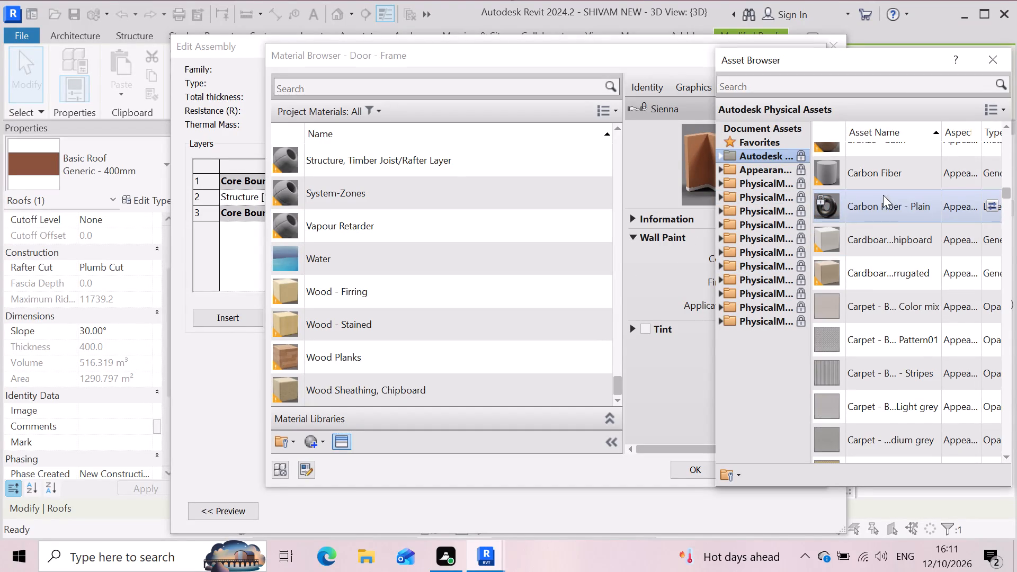
scroll(903, 289, "down", 6)
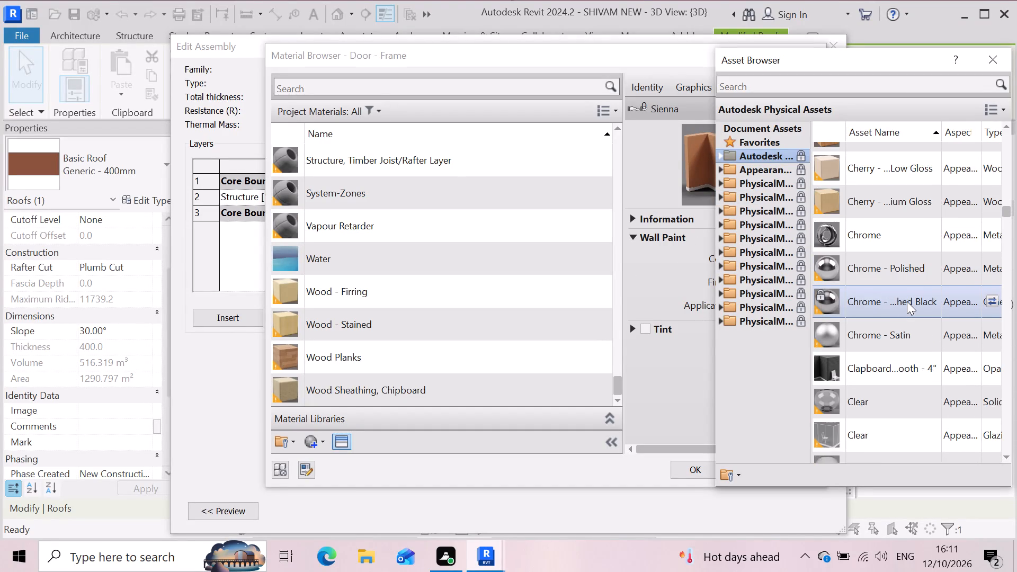
scroll(907, 301, "down", 5)
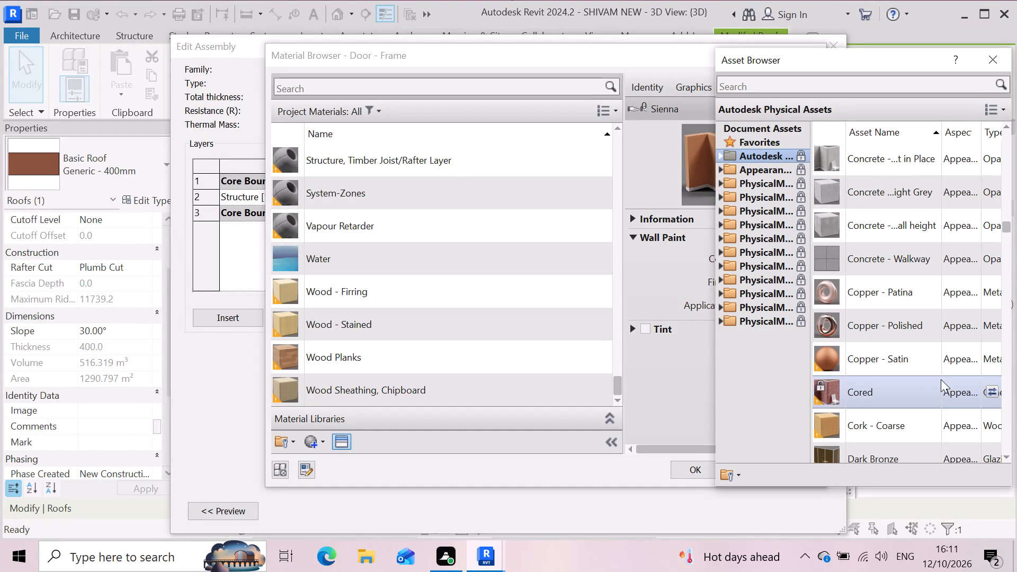
scroll(845, 379, "down", 9)
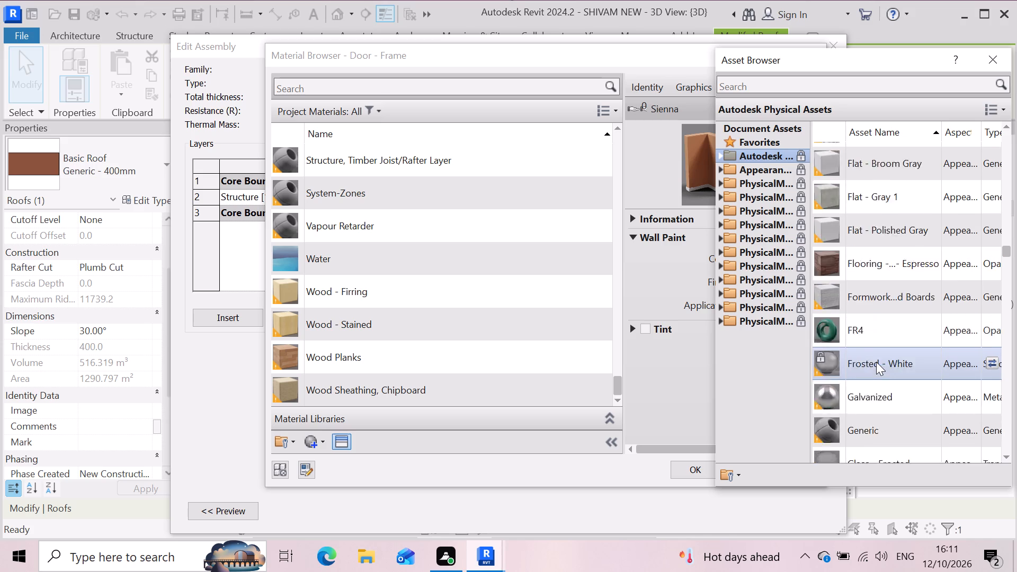
scroll(876, 362, "down", 7)
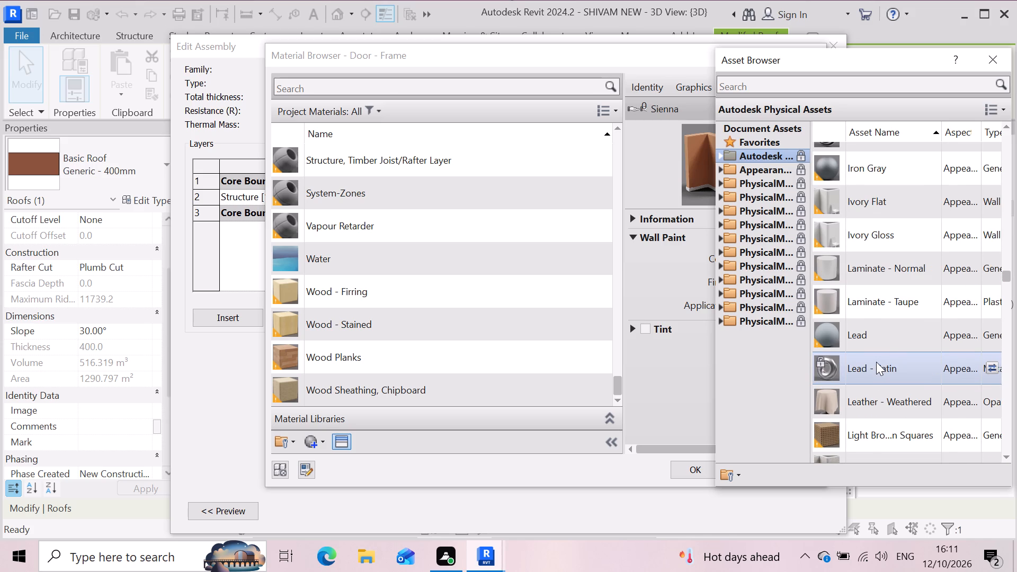
scroll(877, 362, "up", 3)
scroll(879, 361, "down", 5)
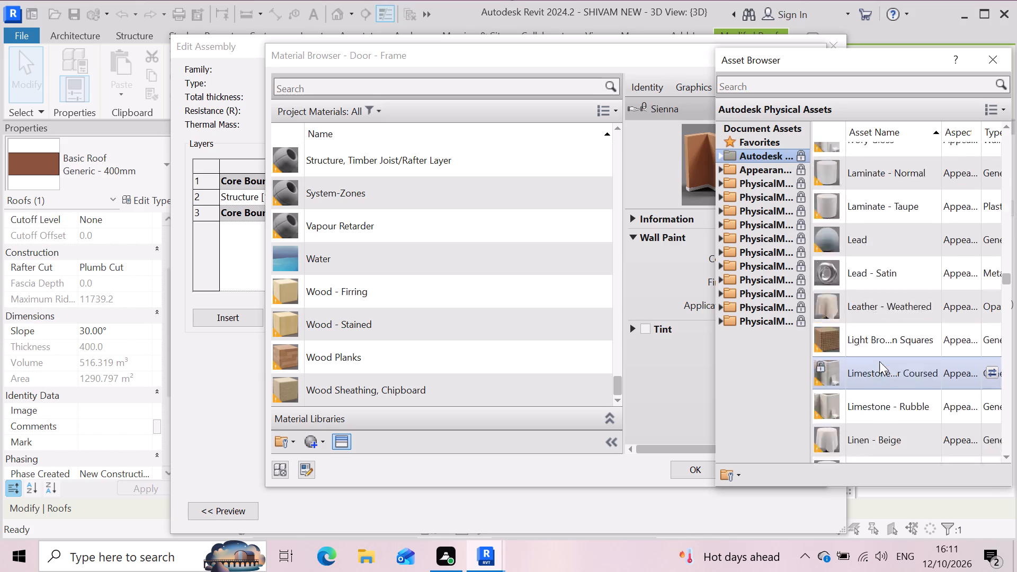
scroll(879, 361, "down", 7)
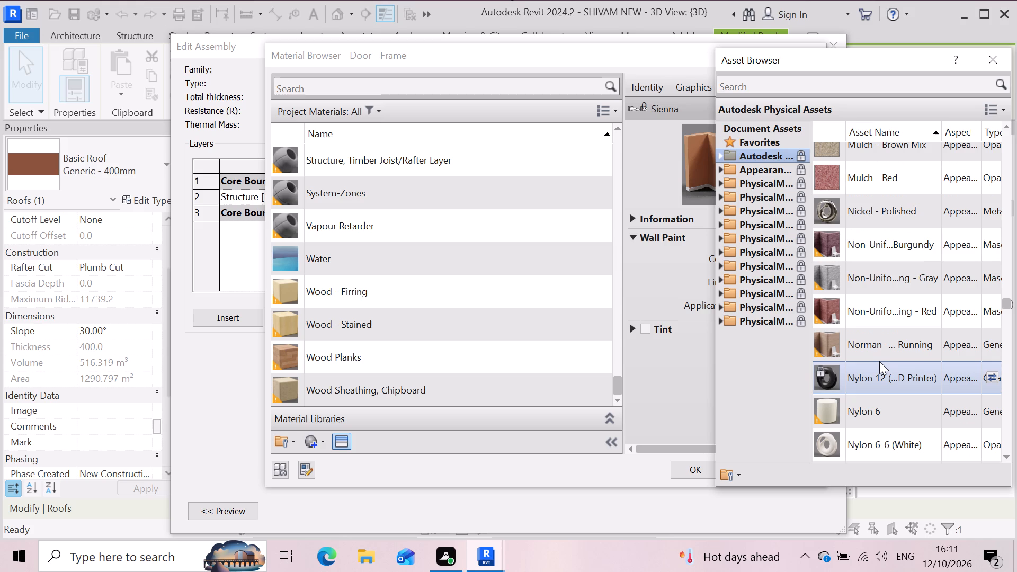
scroll(879, 361, "up", 1)
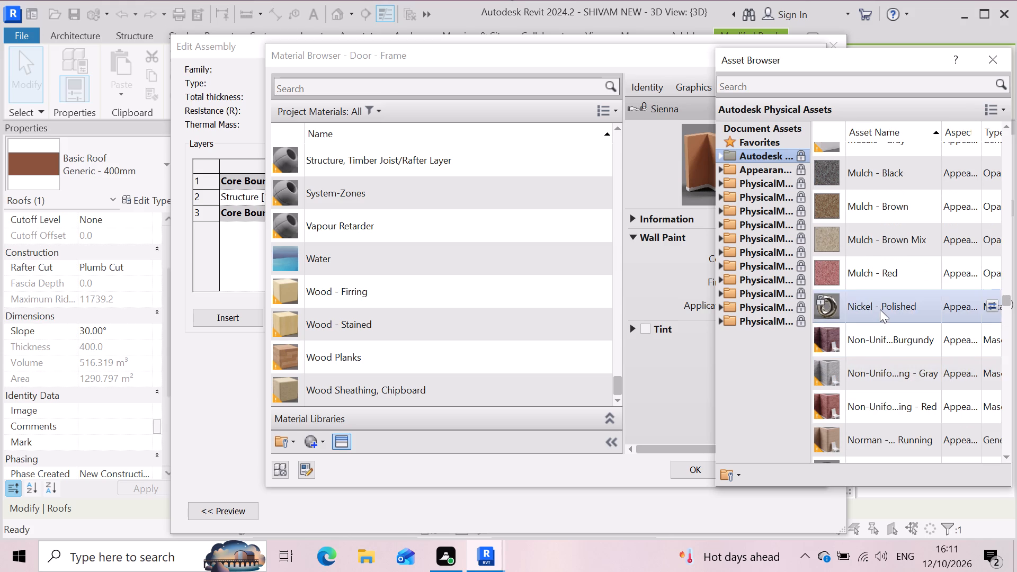
scroll(890, 389, "down", 11)
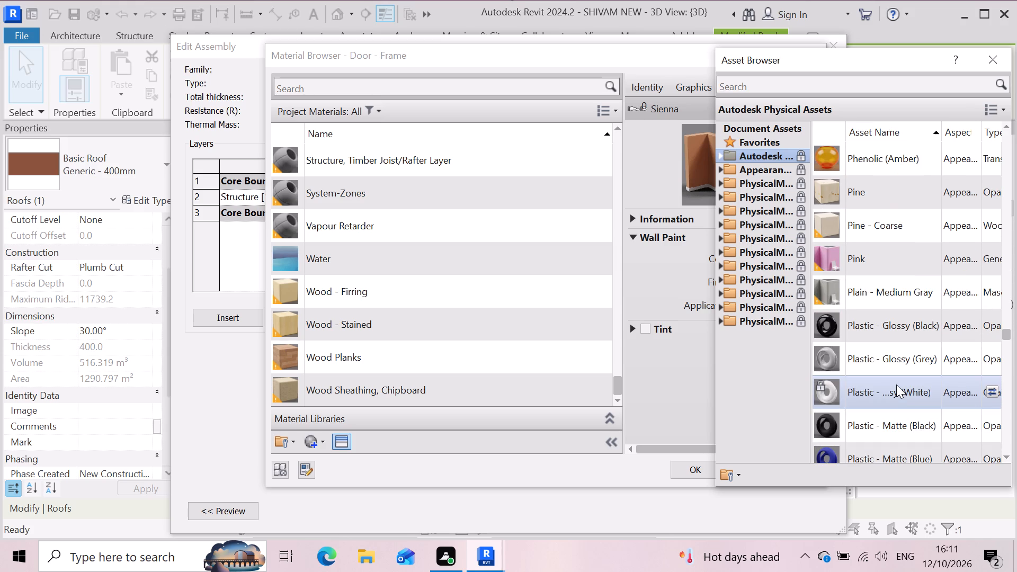
scroll(896, 385, "down", 6)
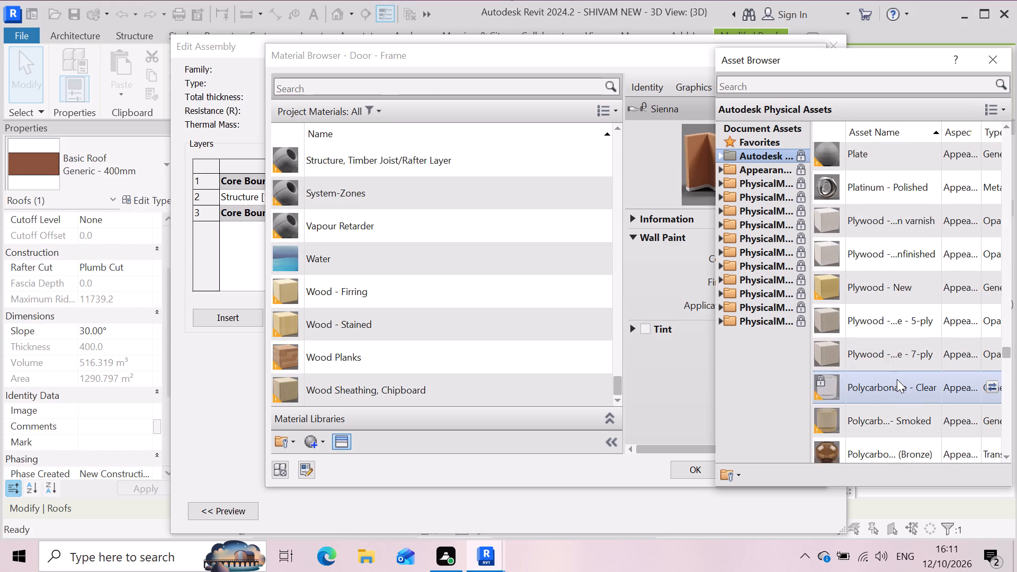
scroll(897, 379, "down", 11)
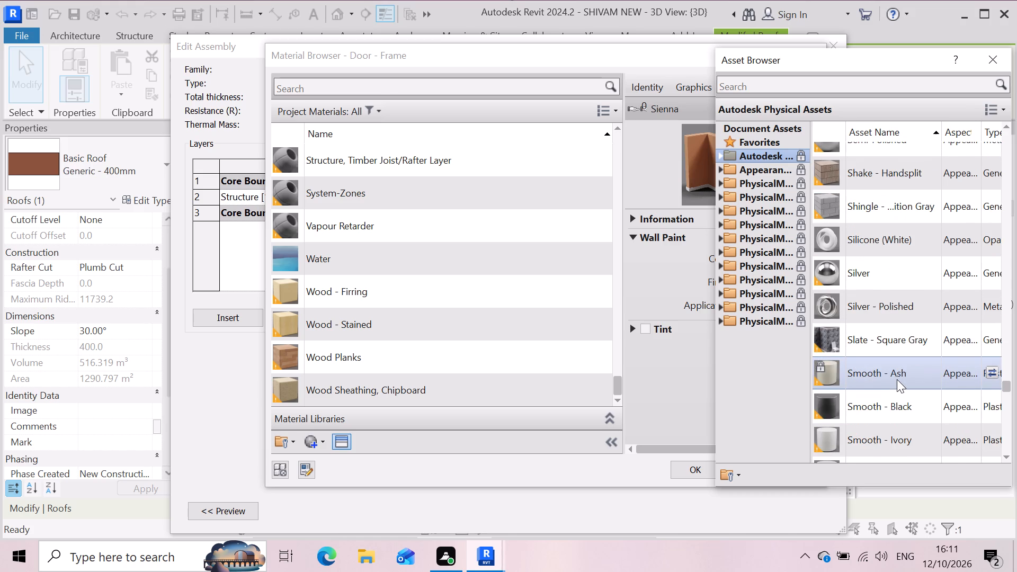
scroll(897, 379, "down", 9)
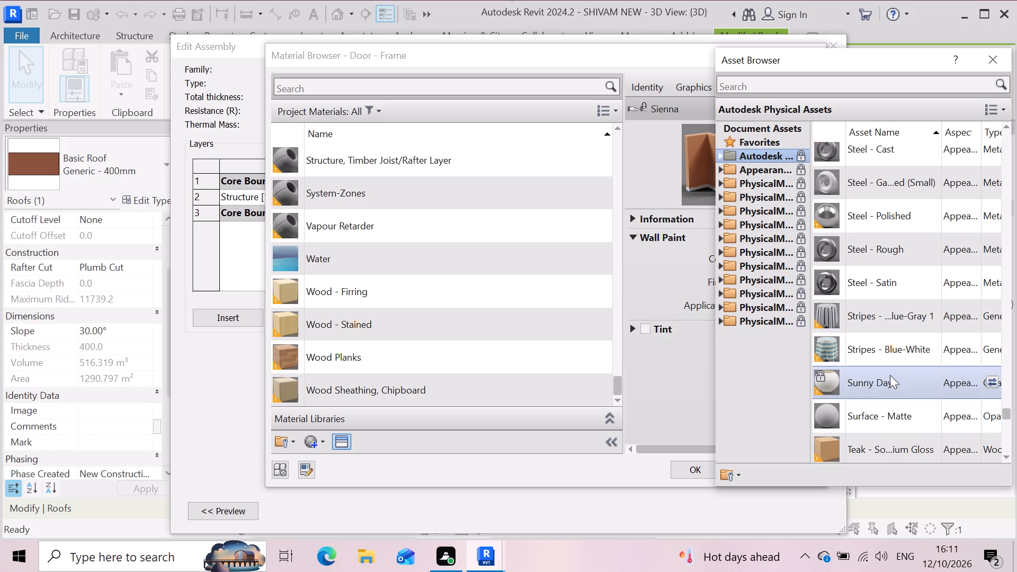
scroll(890, 375, "down", 7)
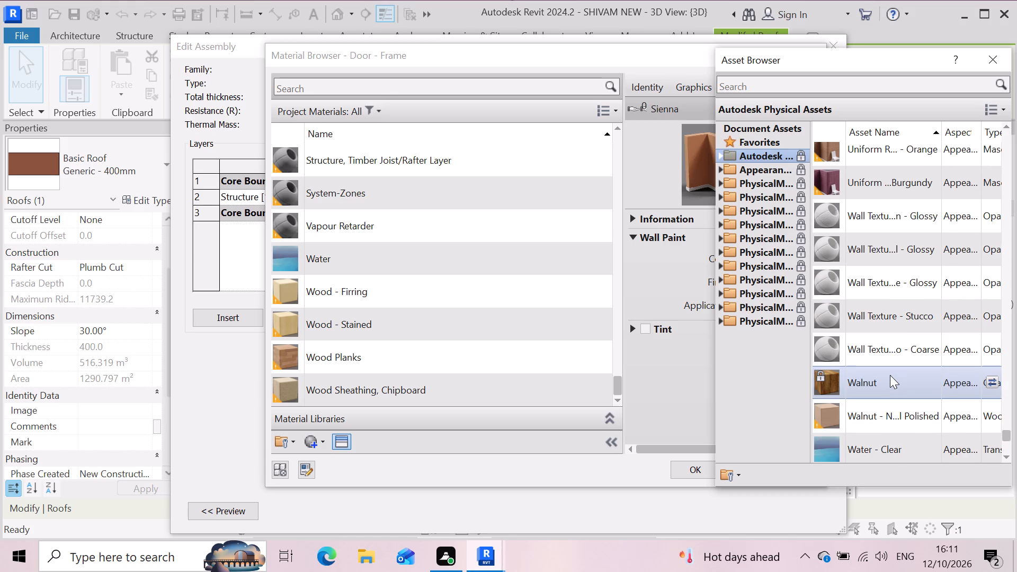
scroll(890, 375, "up", 1)
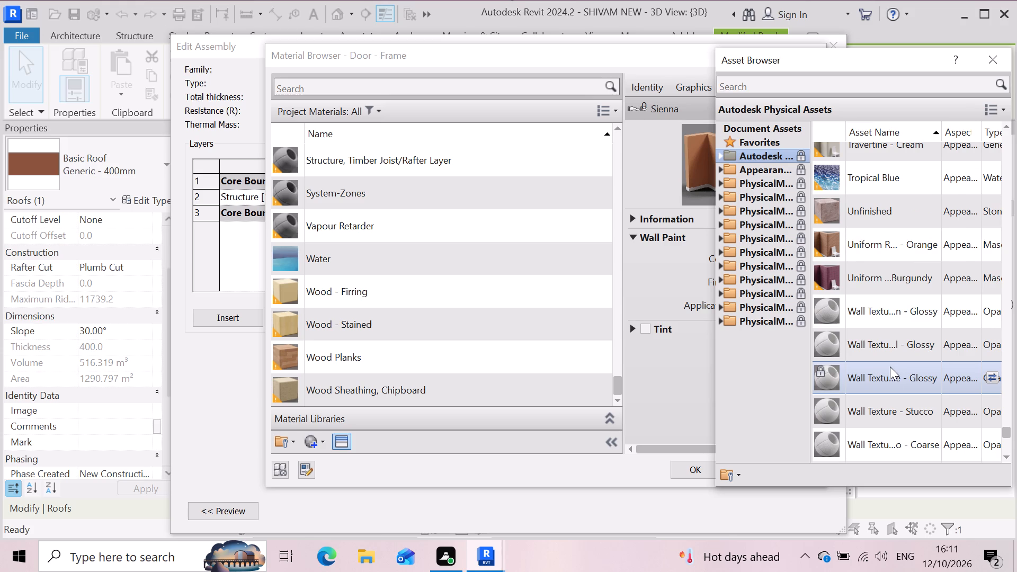
scroll(890, 367, "down", 8)
scroll(890, 367, "up", 6)
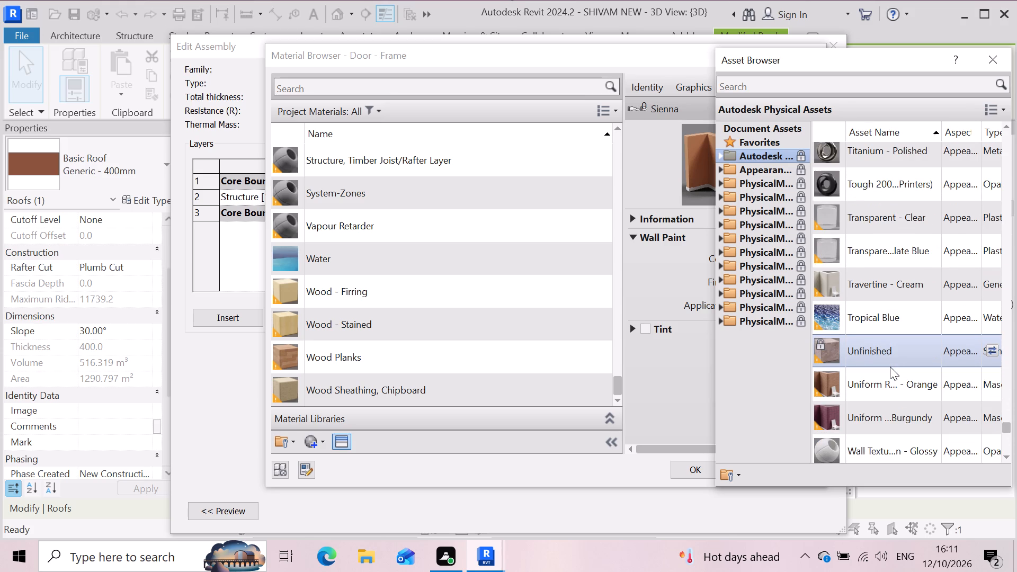
scroll(890, 367, "up", 1)
scroll(875, 387, "down", 1)
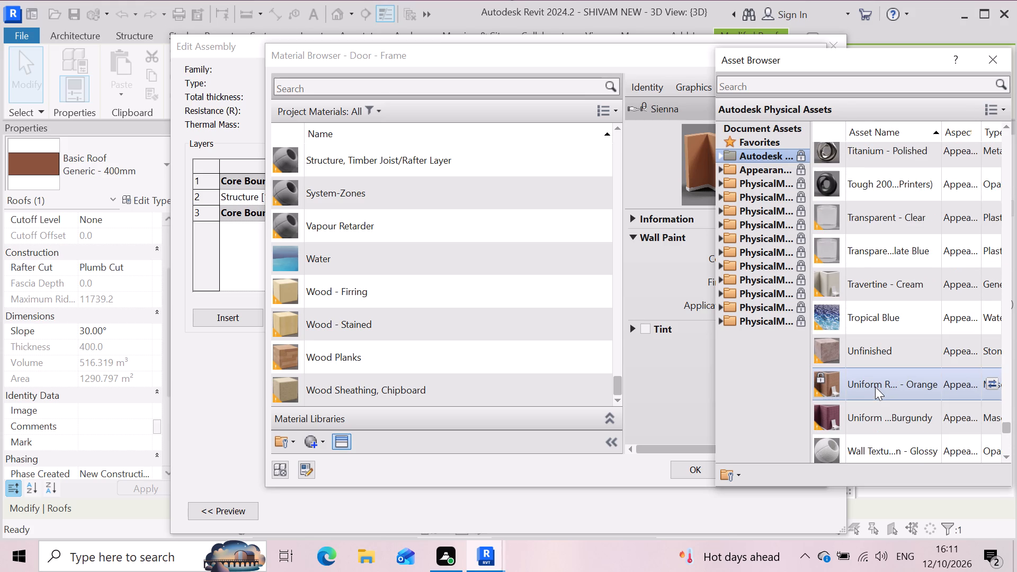
left_click(880, 409)
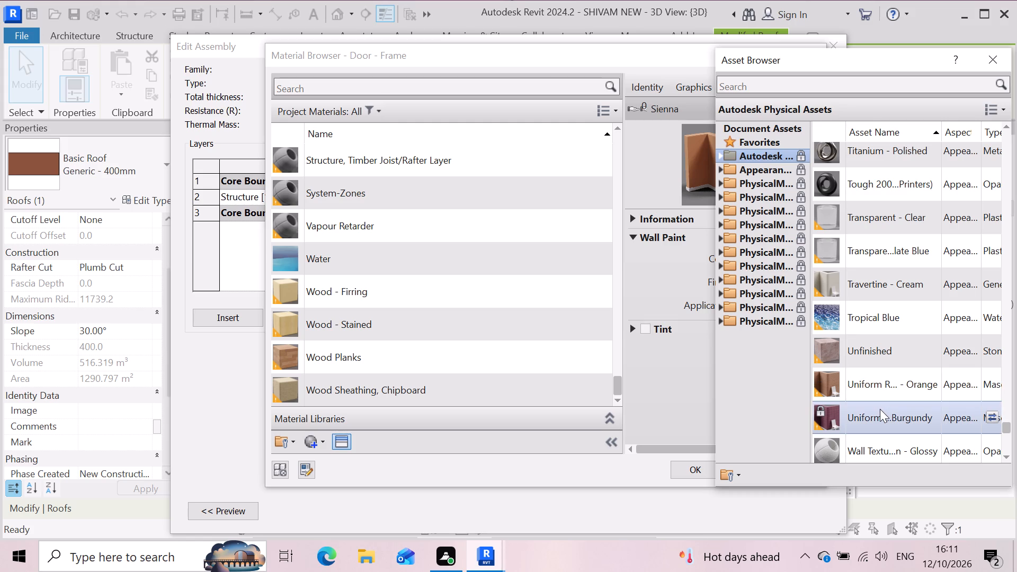
double_click(880, 409)
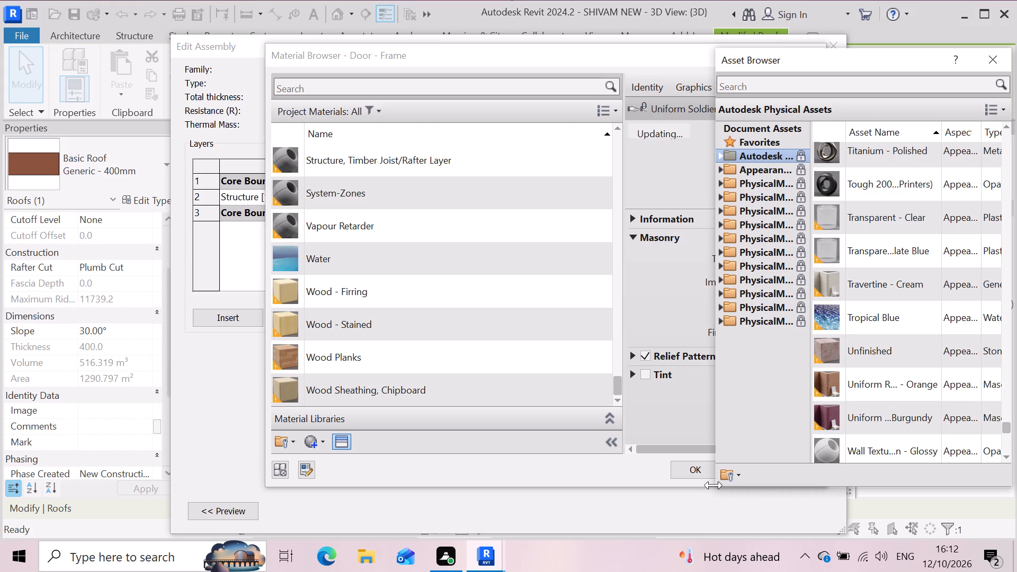
Accept the edited Door - Frame material in the roof's Structure layer and apply it to the Generic - 400mm type.
left_click(693, 470)
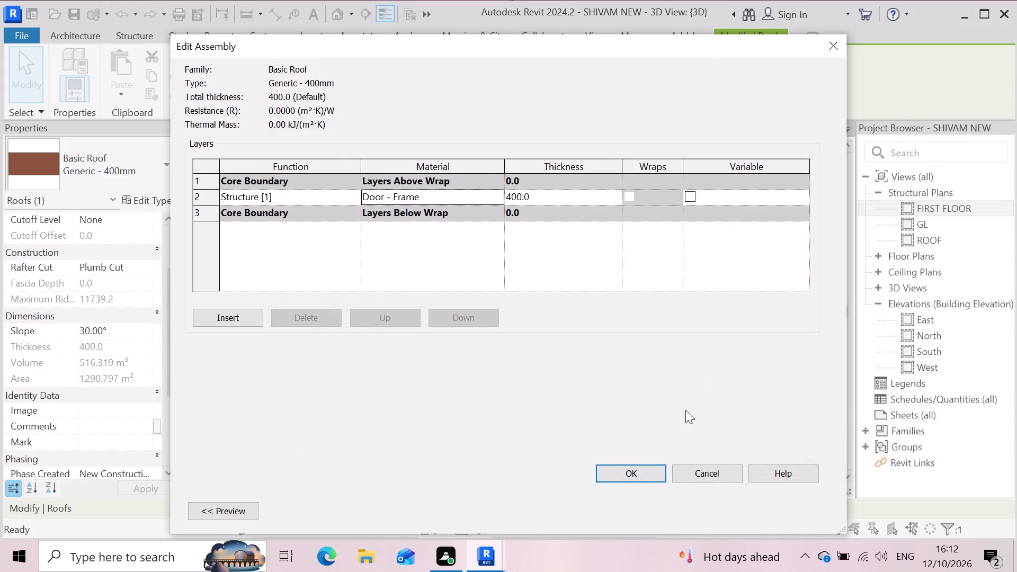
left_click(653, 469)
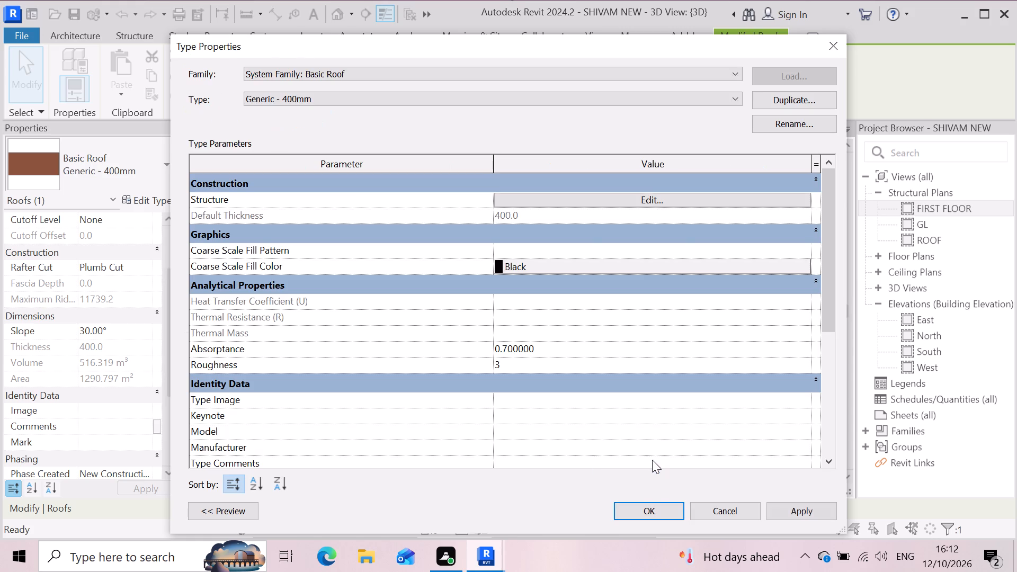
left_click(784, 515)
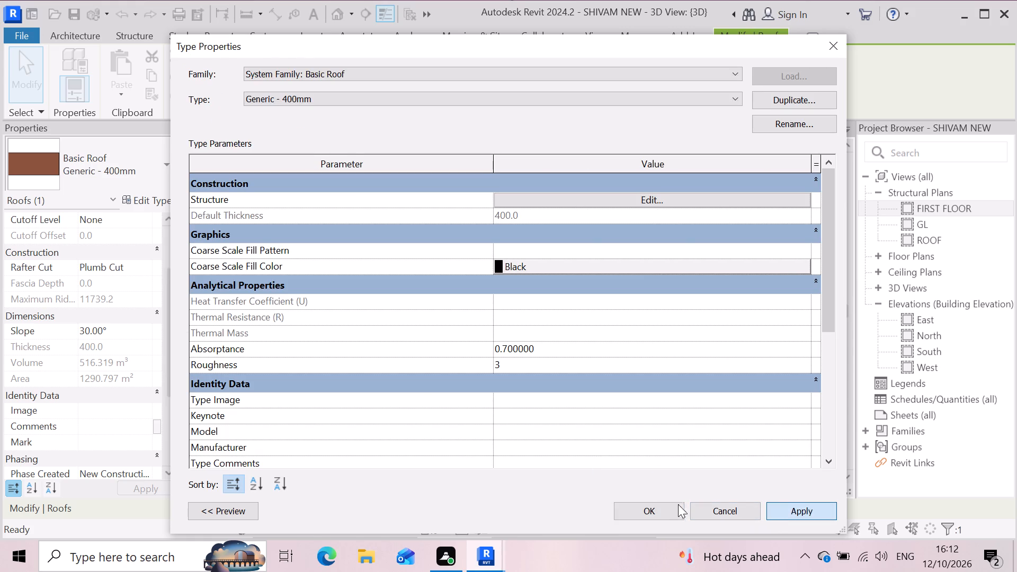
left_click(664, 514)
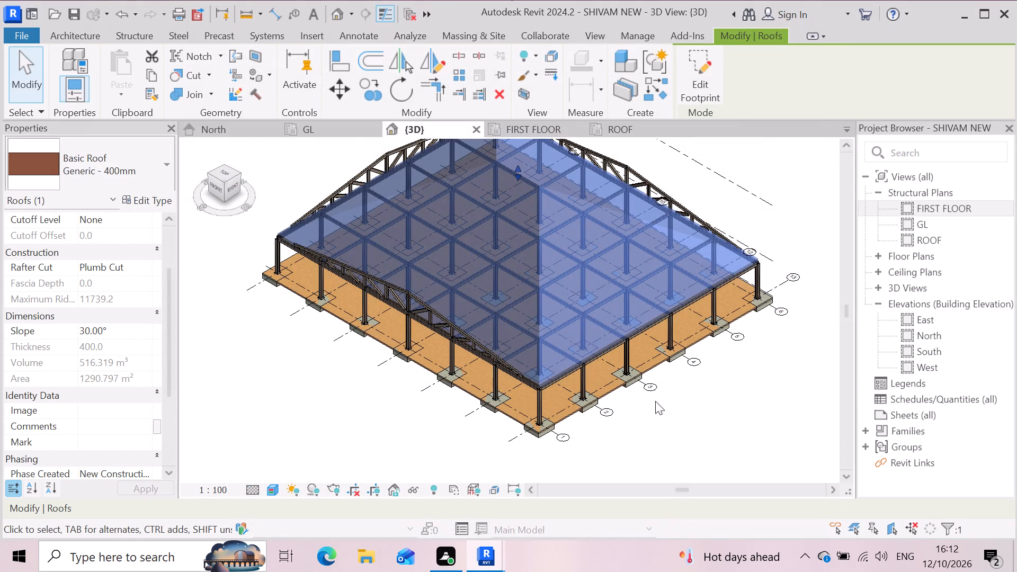
Deselect the roof and inspect its surface appearance in 3D, down to the edge along the gabled truss.
scroll(622, 279, "up", 1)
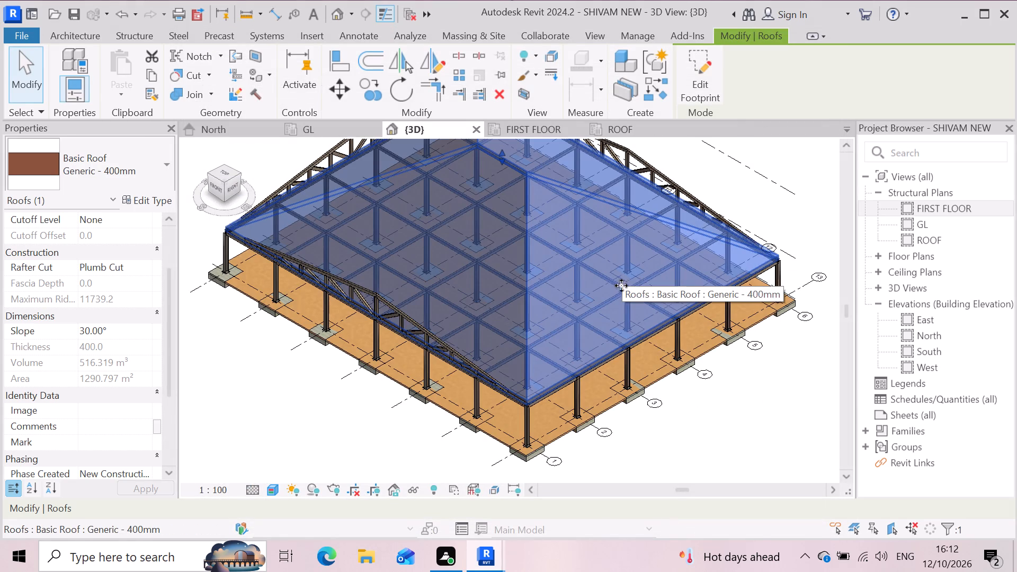
left_click(711, 414)
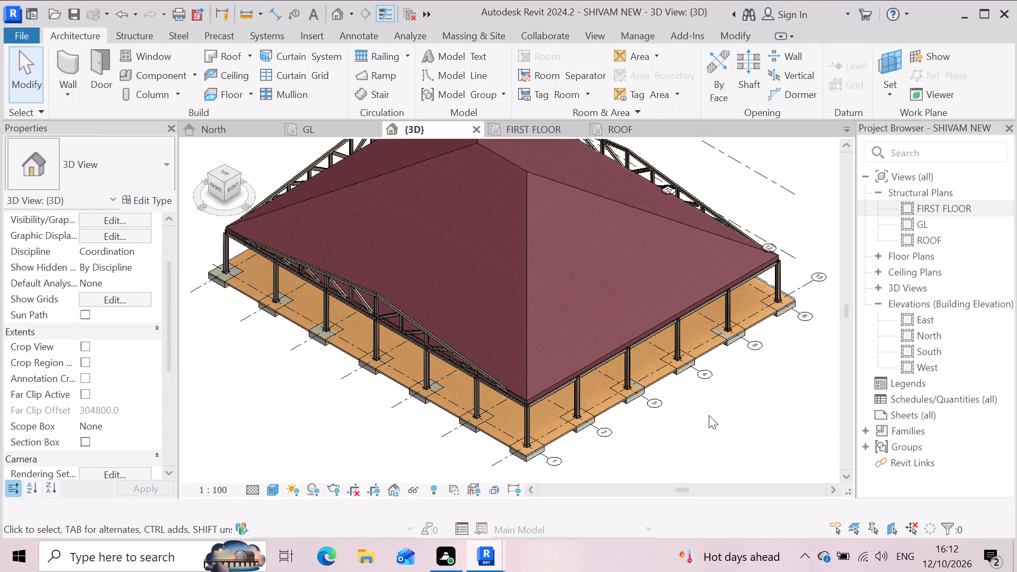
scroll(715, 351, "down", 2)
scroll(614, 373, "up", 1)
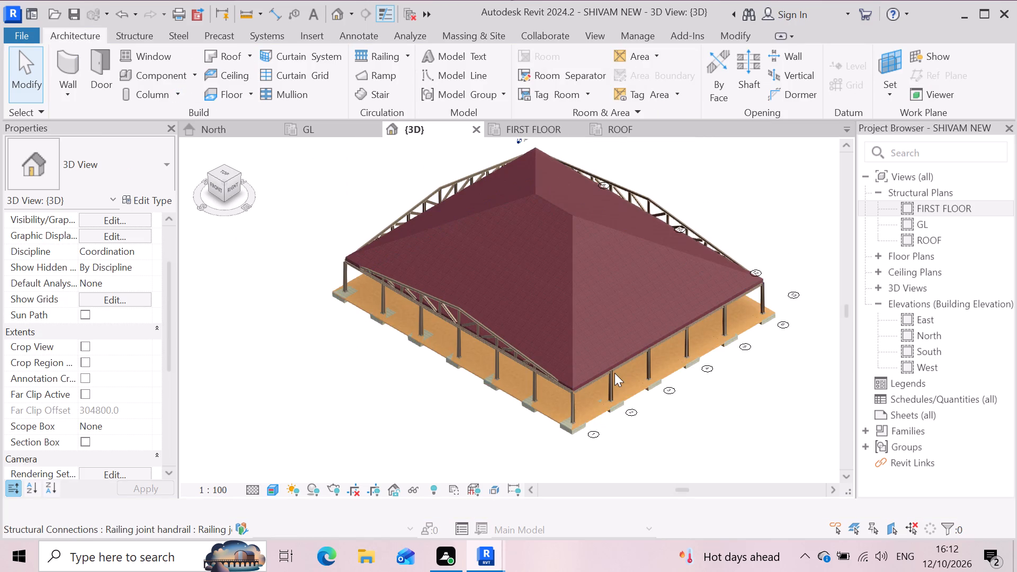
scroll(614, 373, "up", 1)
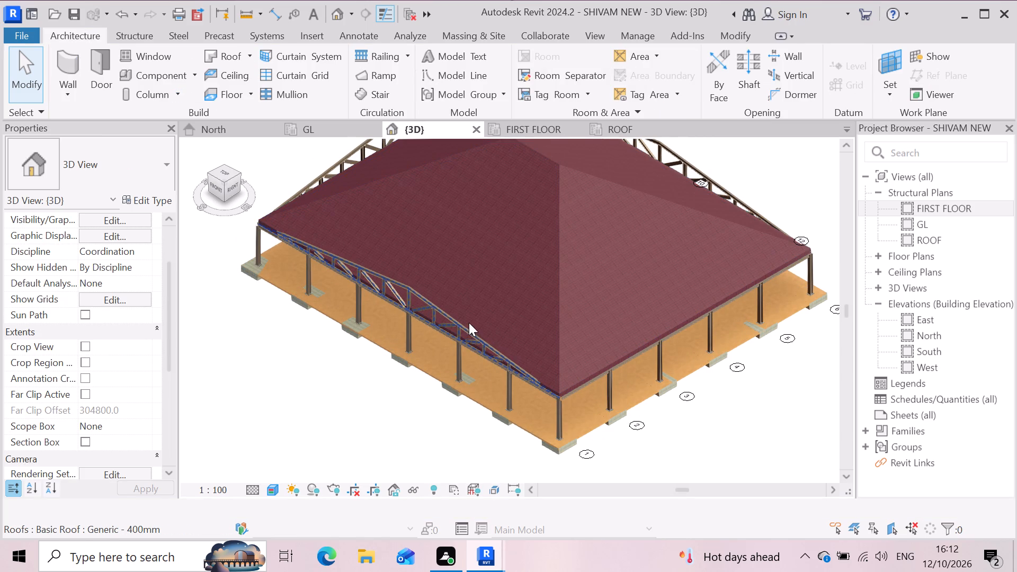
scroll(469, 323, "down", 2)
scroll(468, 344, "up", 3)
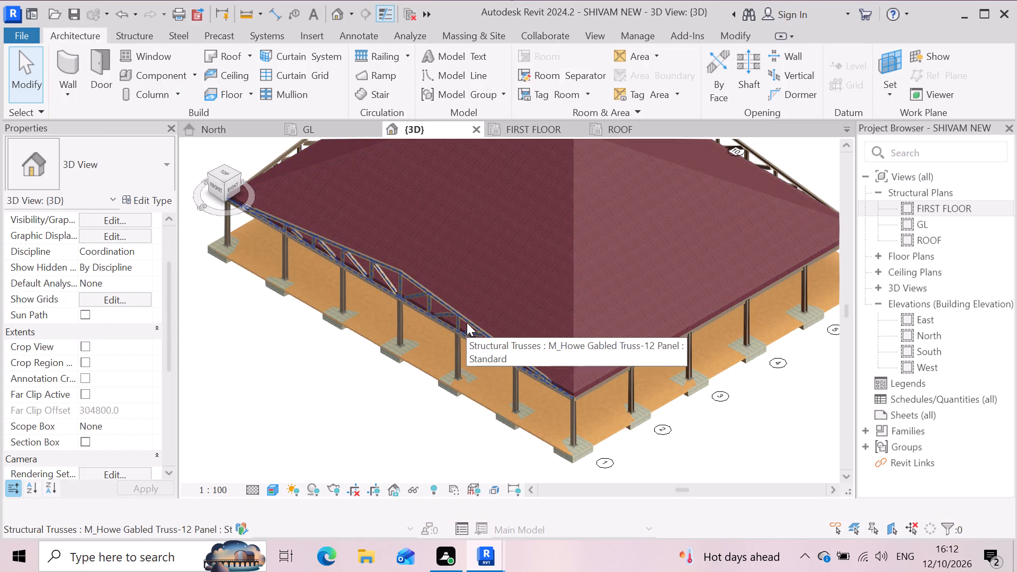
scroll(468, 318, "up", 6)
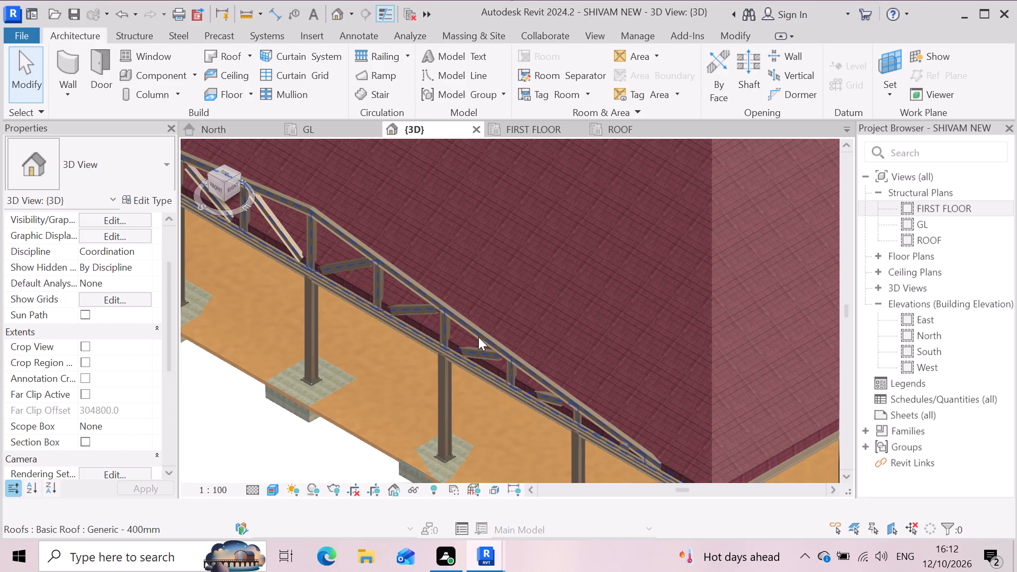
Examine the type parameters of the front M_Howe Gabled Truss-12 Panel, including the top chords' Analytical Vertical Projection options.
left_click(479, 336)
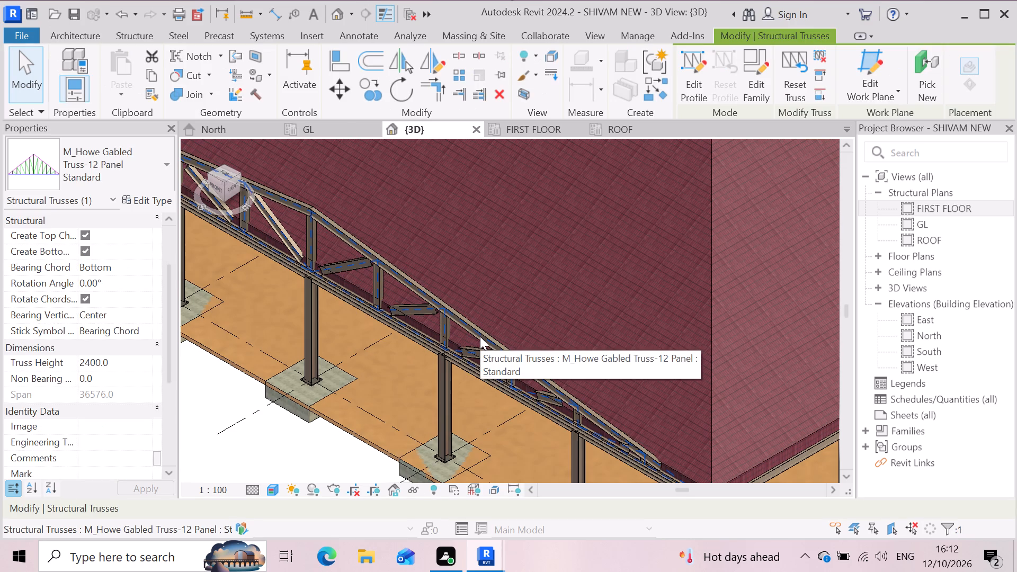
left_click(143, 199)
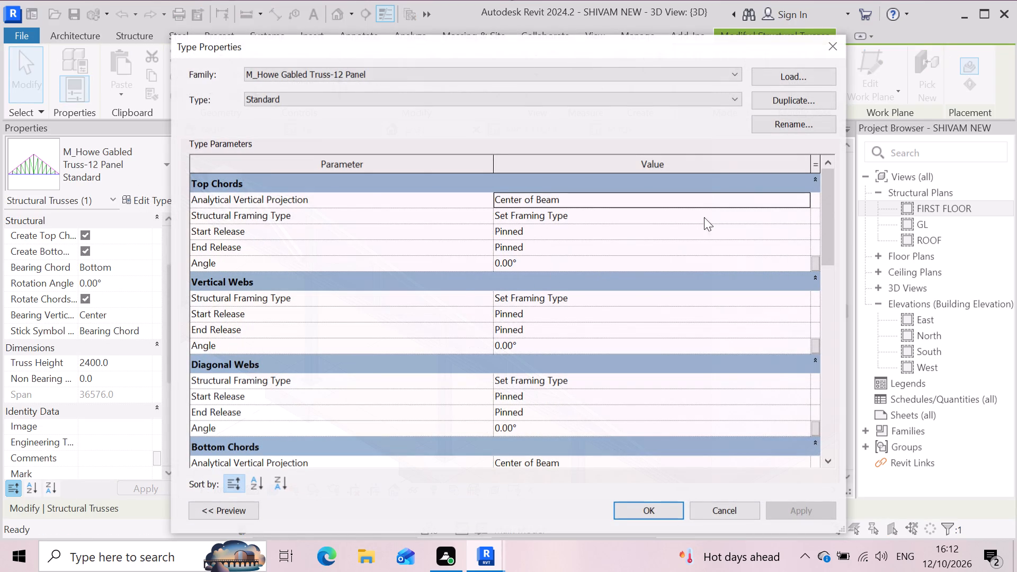
left_click(773, 203)
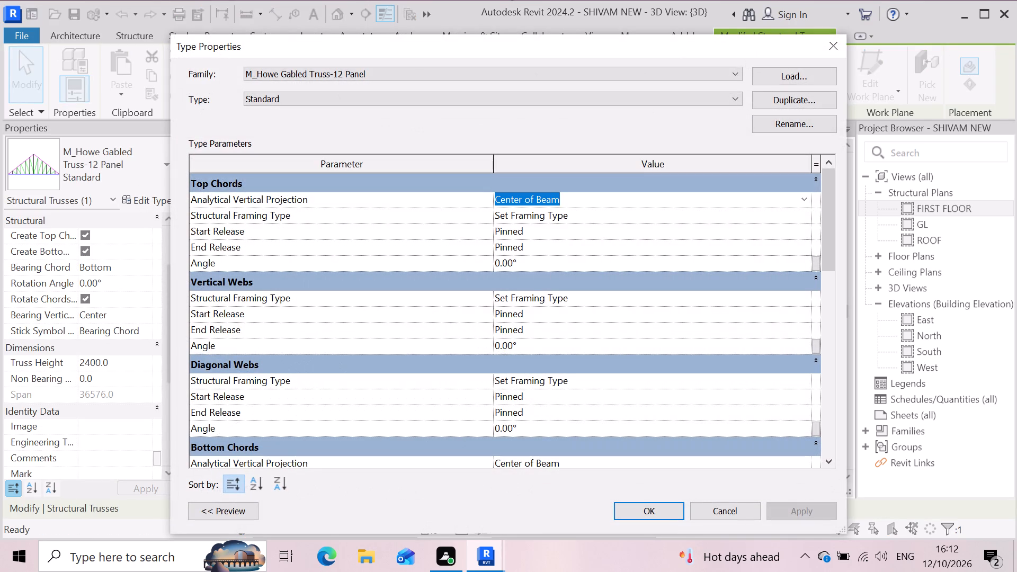
left_click(804, 195)
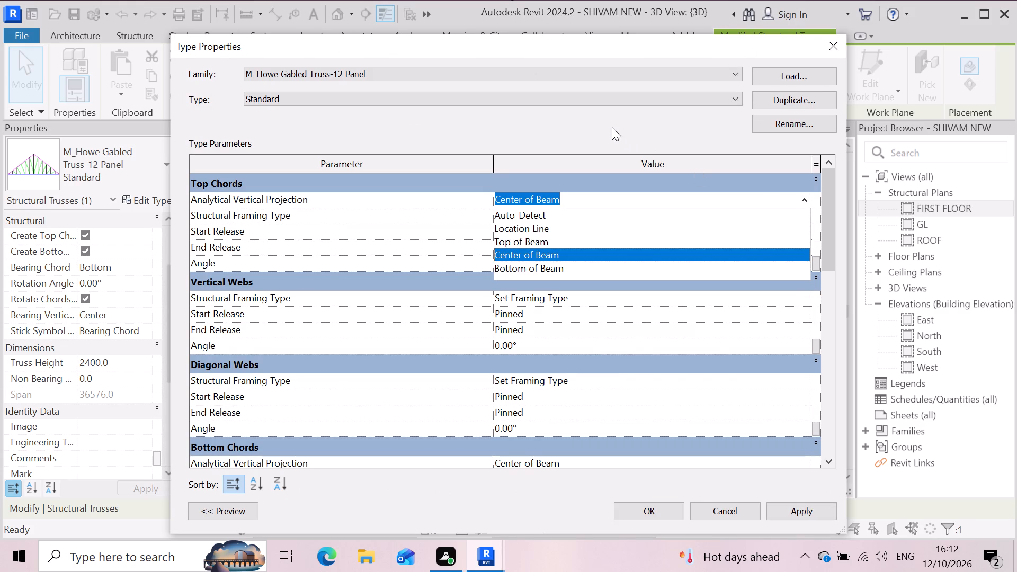
left_click(612, 127)
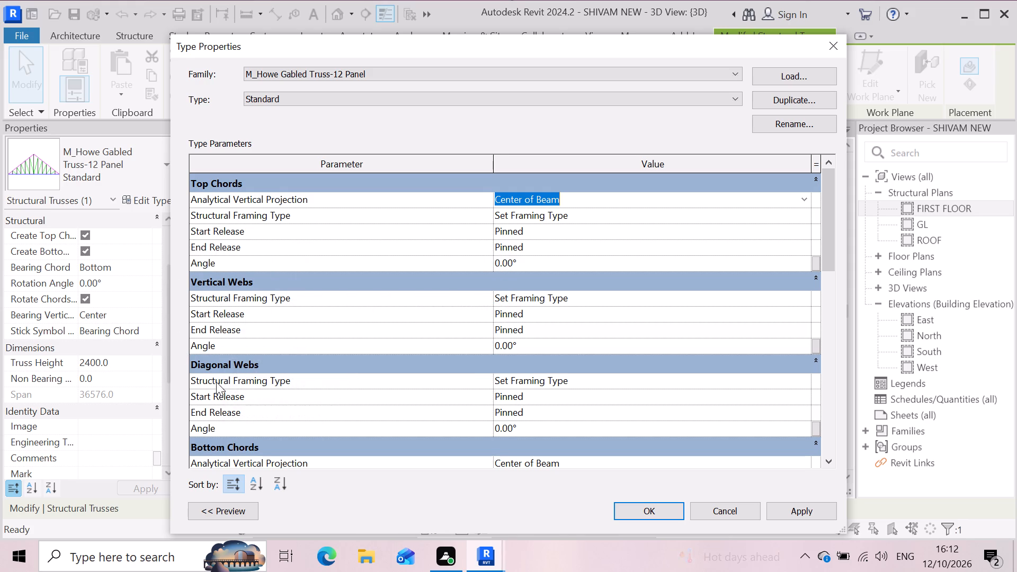
scroll(335, 403, "down", 2)
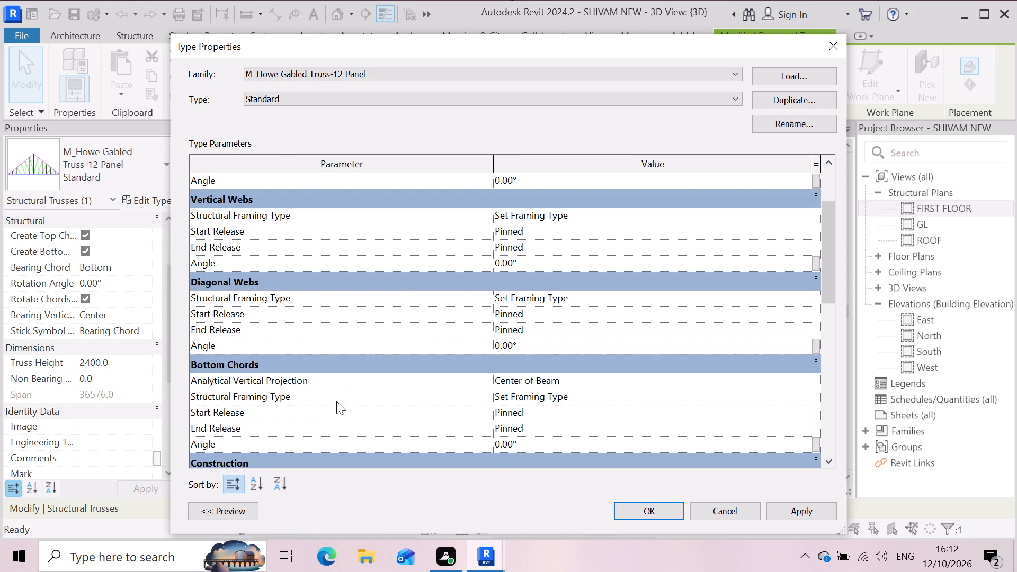
scroll(337, 394, "down", 14)
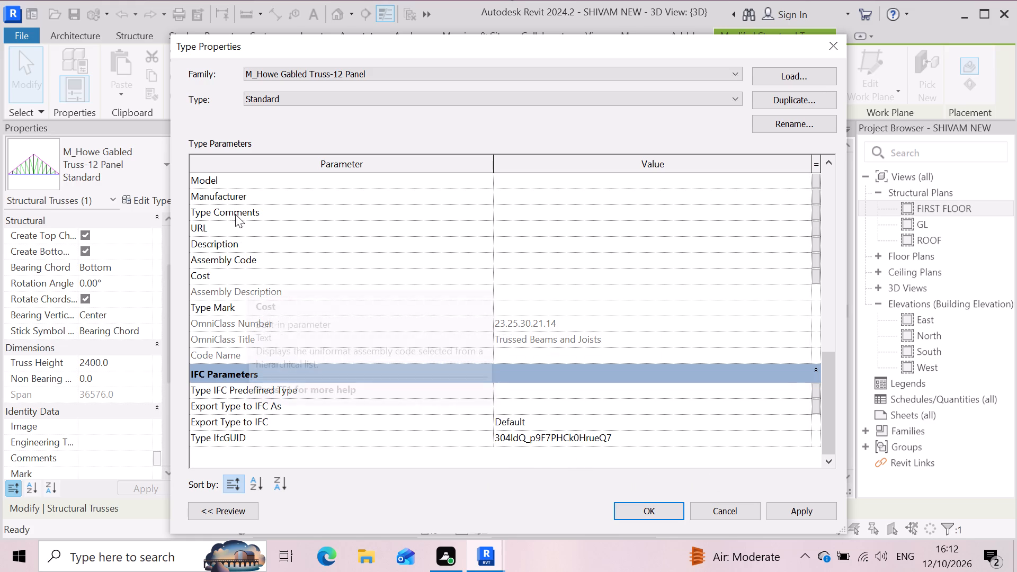
scroll(241, 191, "up", 4)
scroll(236, 249, "up", 2)
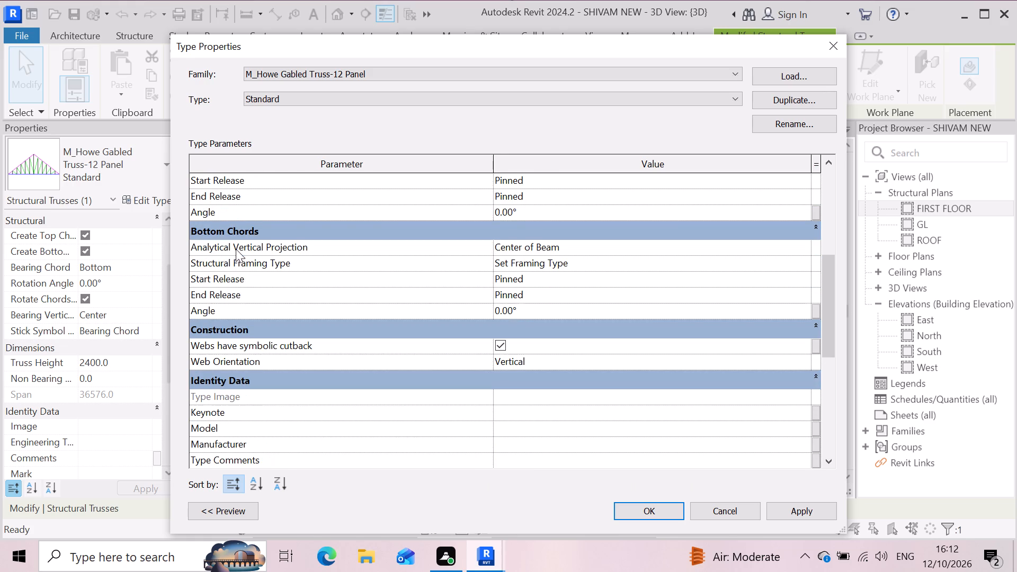
scroll(583, 343, "up", 2)
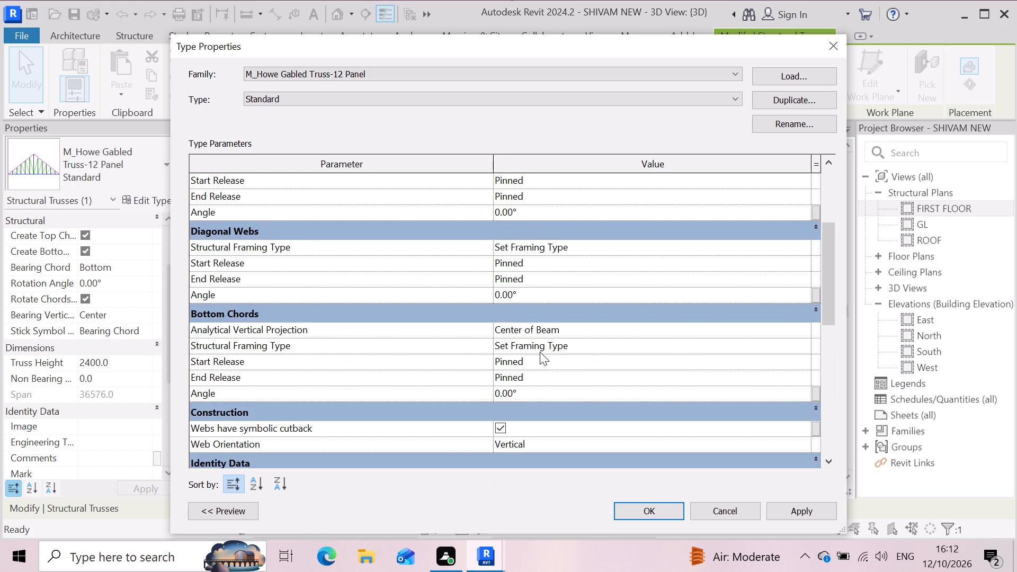
scroll(400, 324, "up", 4)
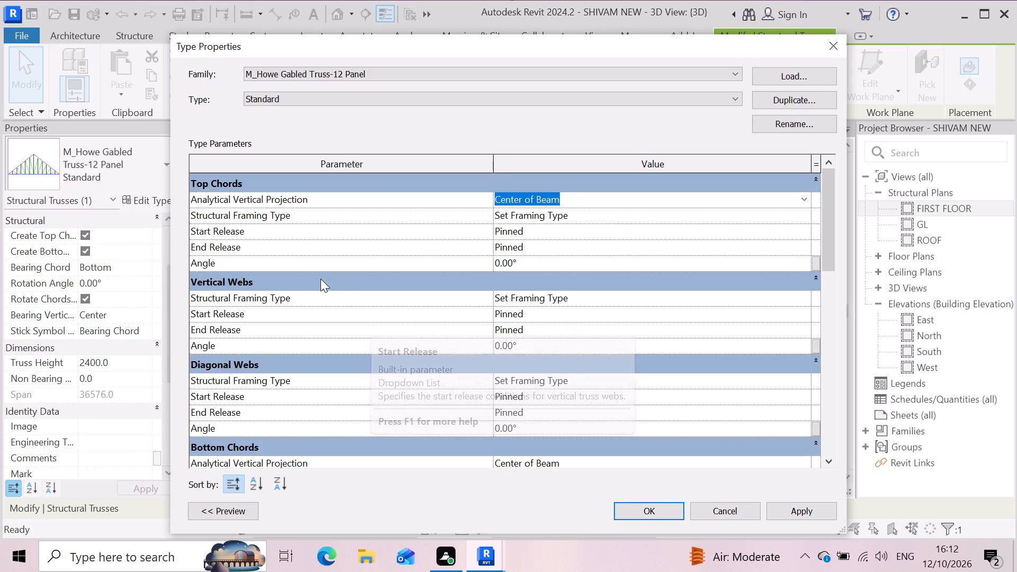
scroll(476, 338, "down", 1)
scroll(476, 338, "up", 2)
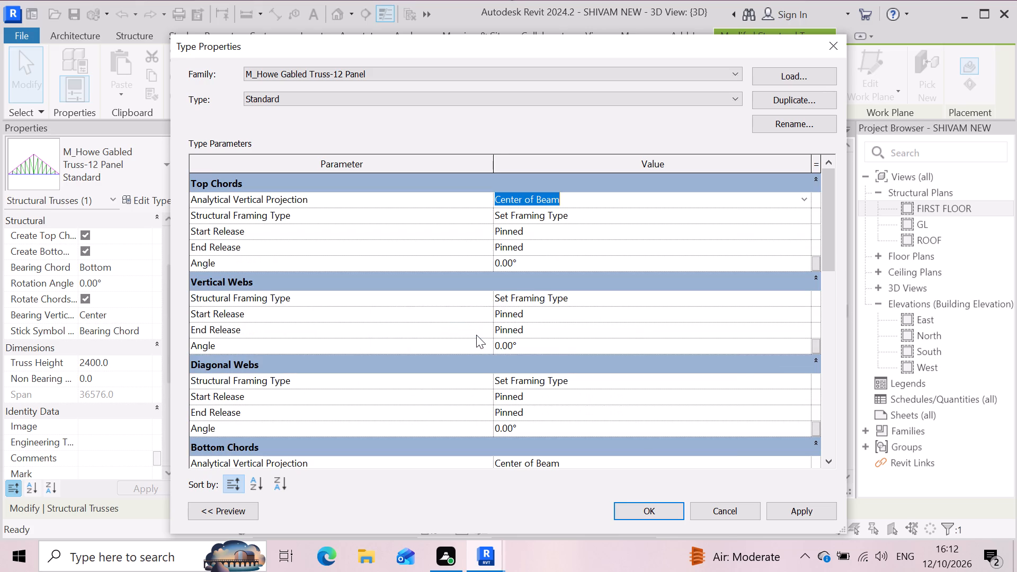
scroll(476, 335, "up", 2)
scroll(585, 286, "up", 3)
scroll(738, 381, "down", 8)
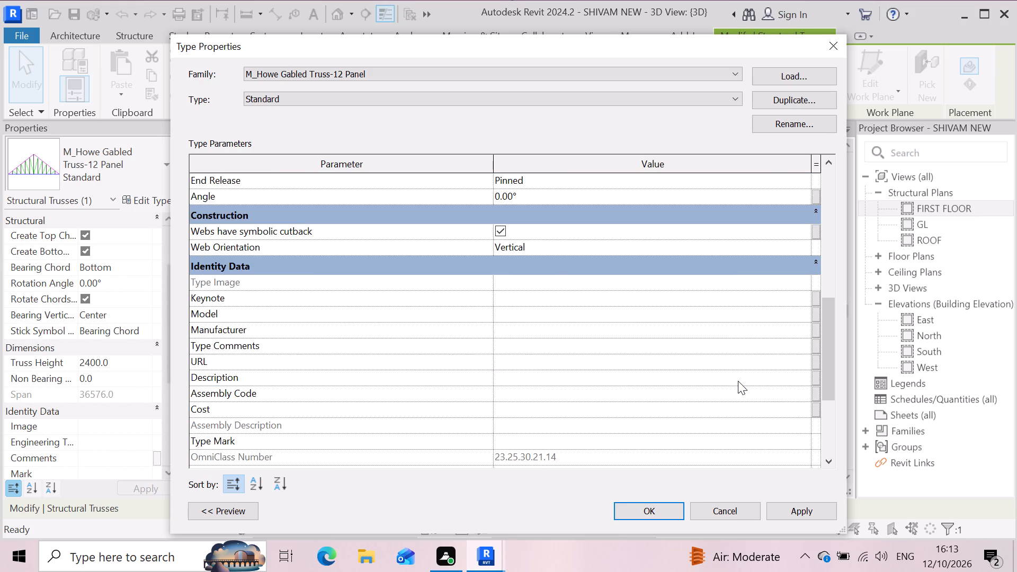
scroll(738, 381, "down", 8)
scroll(738, 381, "up", 2)
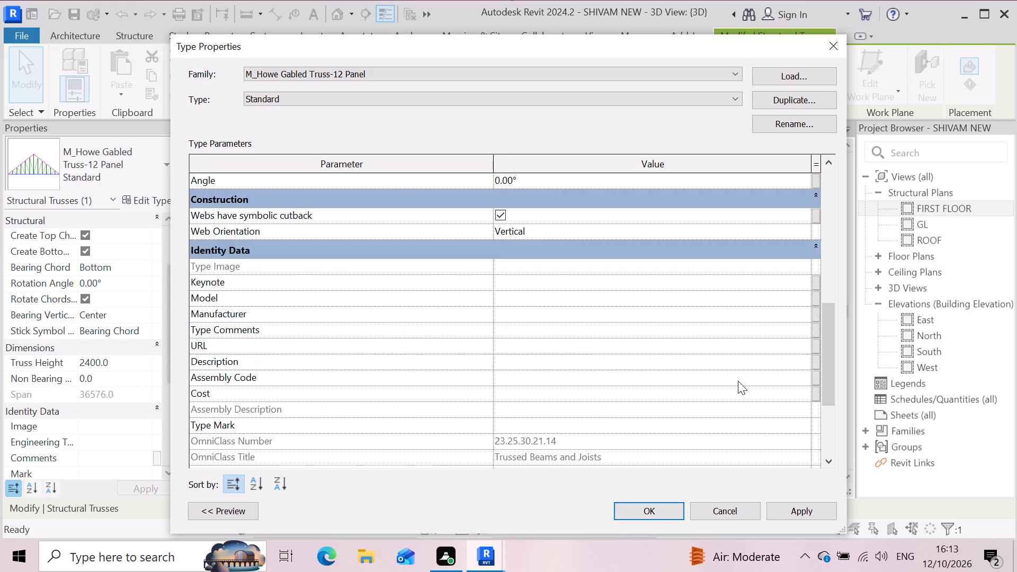
scroll(738, 381, "up", 17)
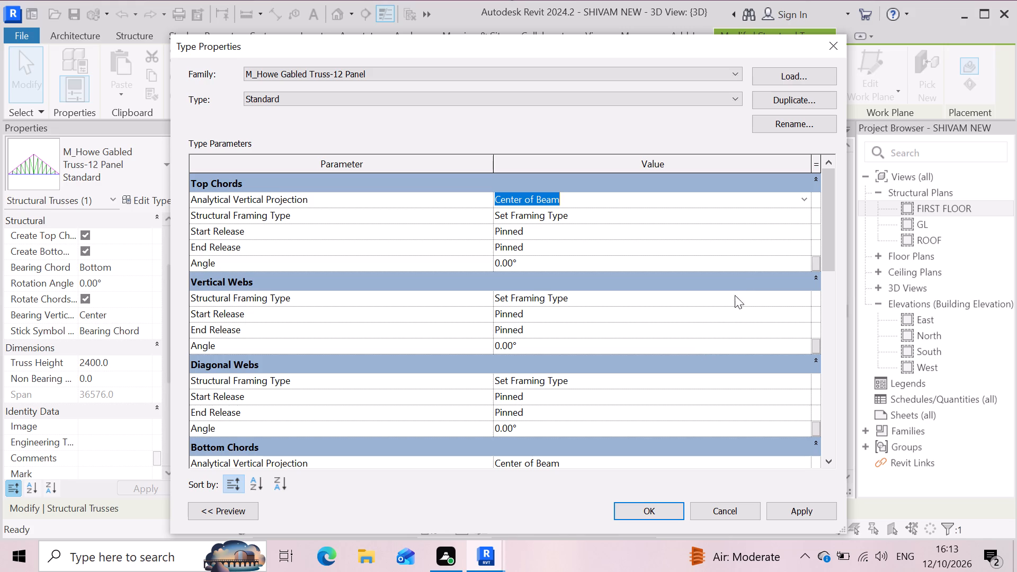
left_click(831, 45)
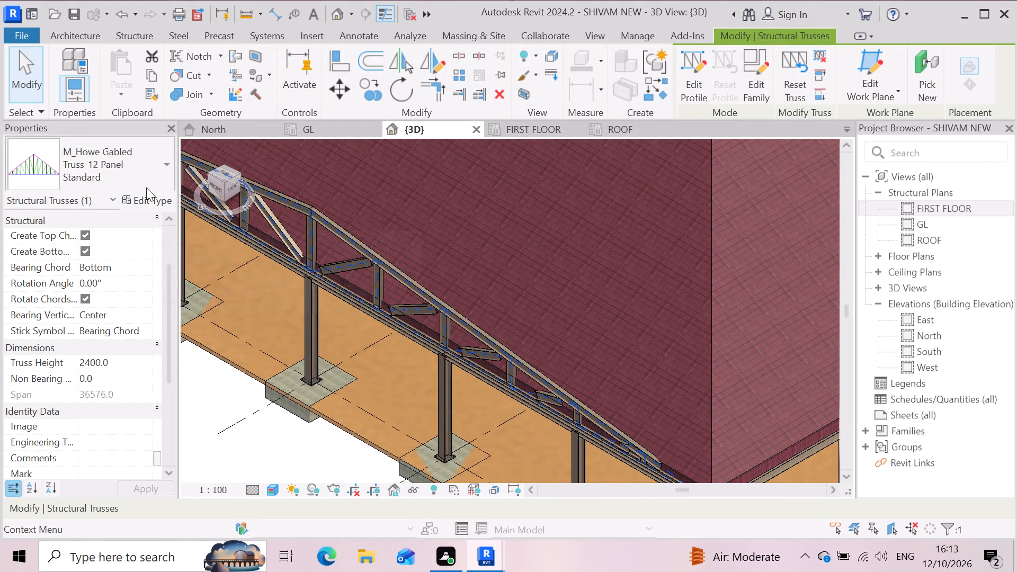
Review the Howe gabled truss's type parameters again, from the chord and web settings through Construction, Identity Data and IFC Parameters.
left_click(145, 195)
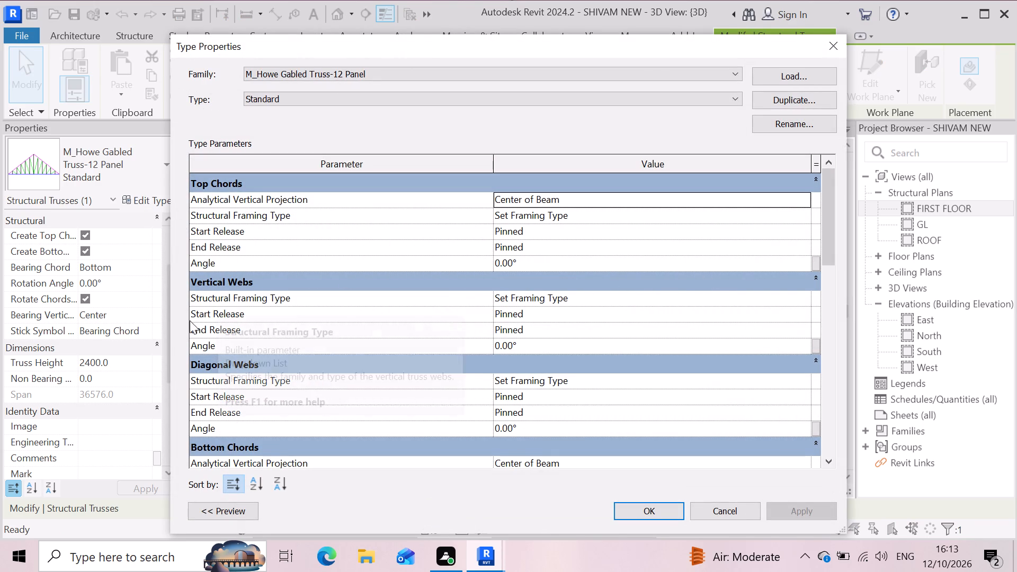
scroll(230, 323, "down", 1)
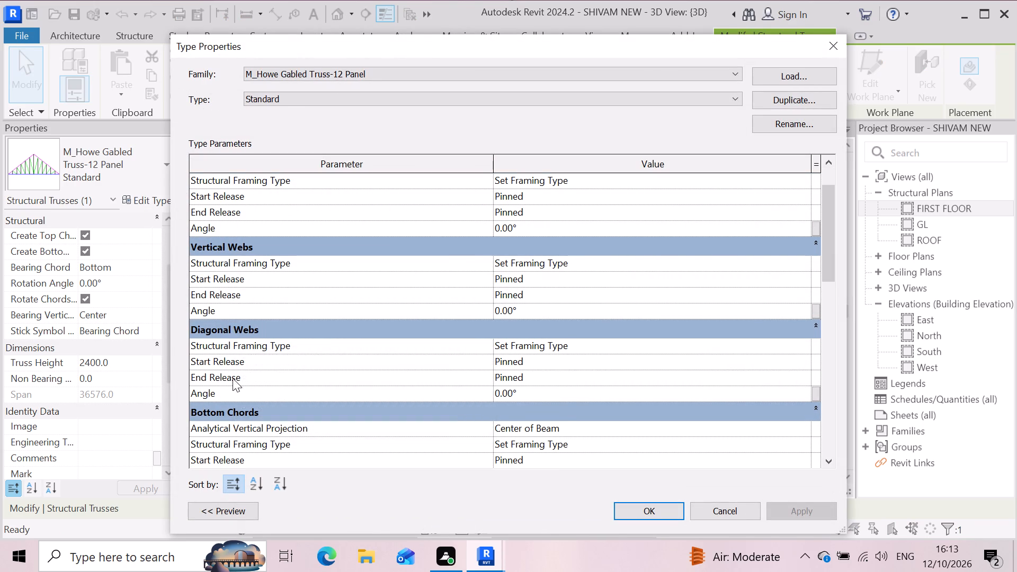
scroll(235, 377, "down", 1)
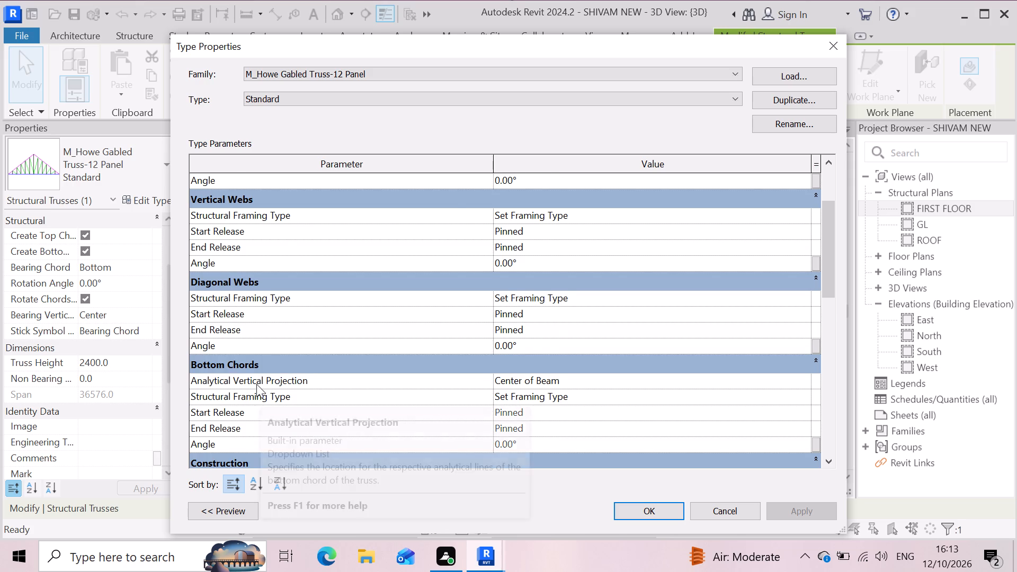
scroll(256, 384, "down", 3)
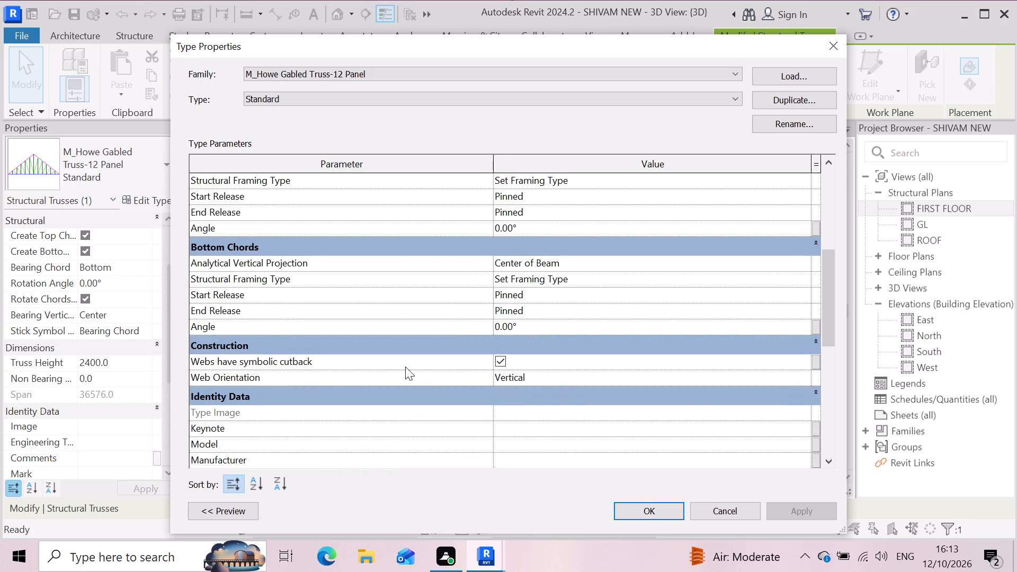
scroll(297, 409, "down", 4)
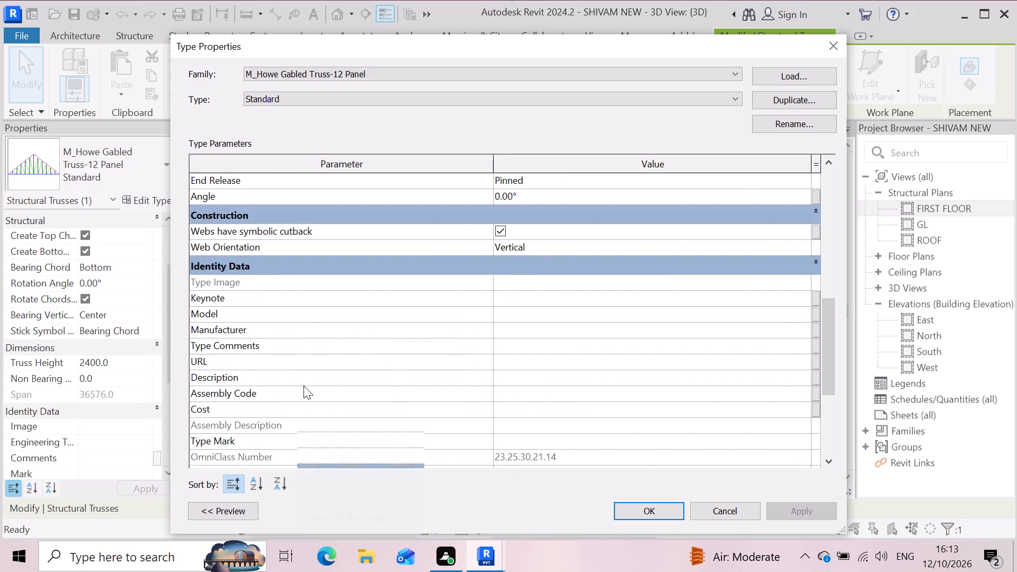
scroll(318, 369, "down", 3)
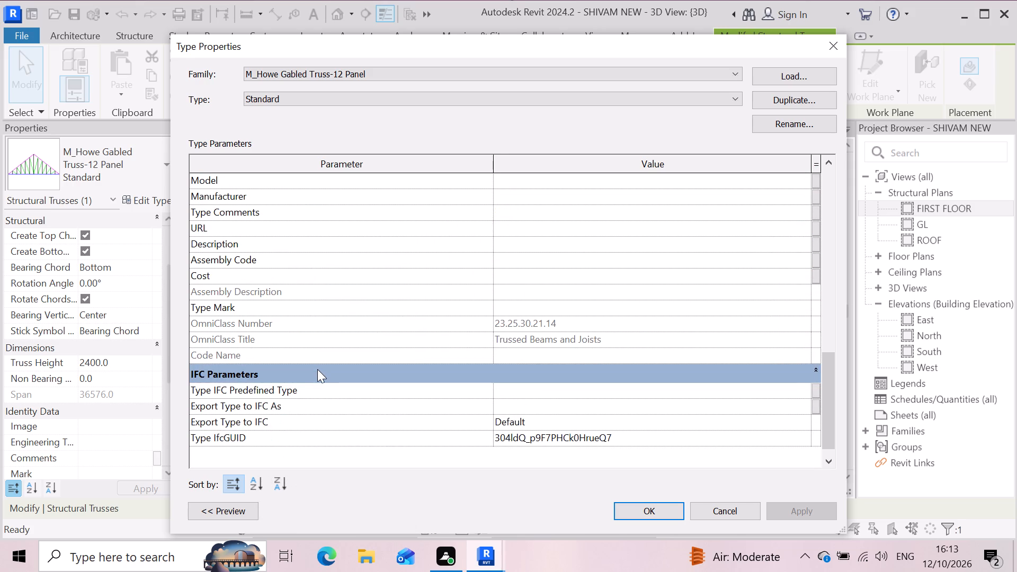
scroll(317, 369, "down", 4)
scroll(279, 383, "up", 15)
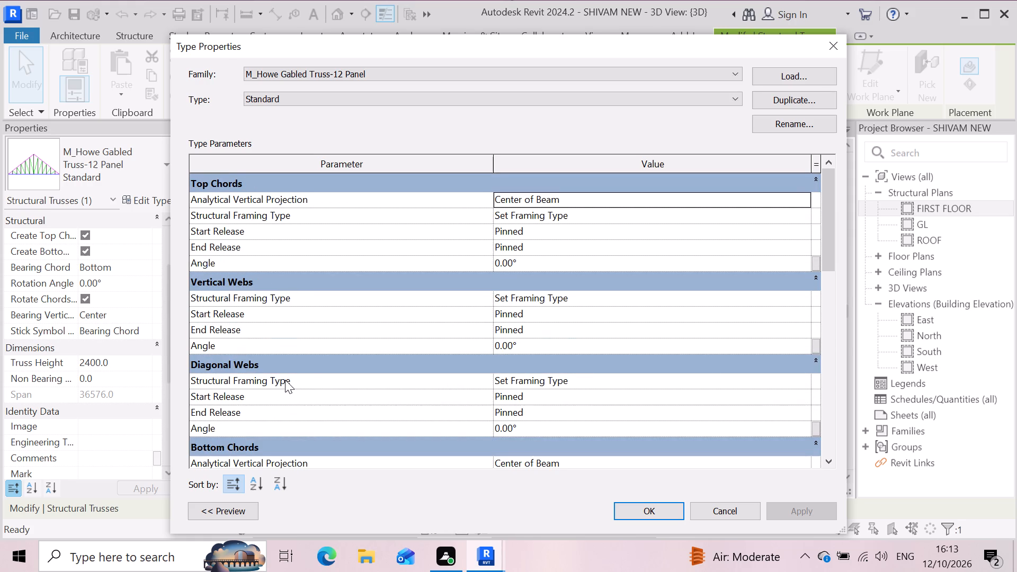
scroll(285, 380, "up", 2)
scroll(570, 367, "down", 6)
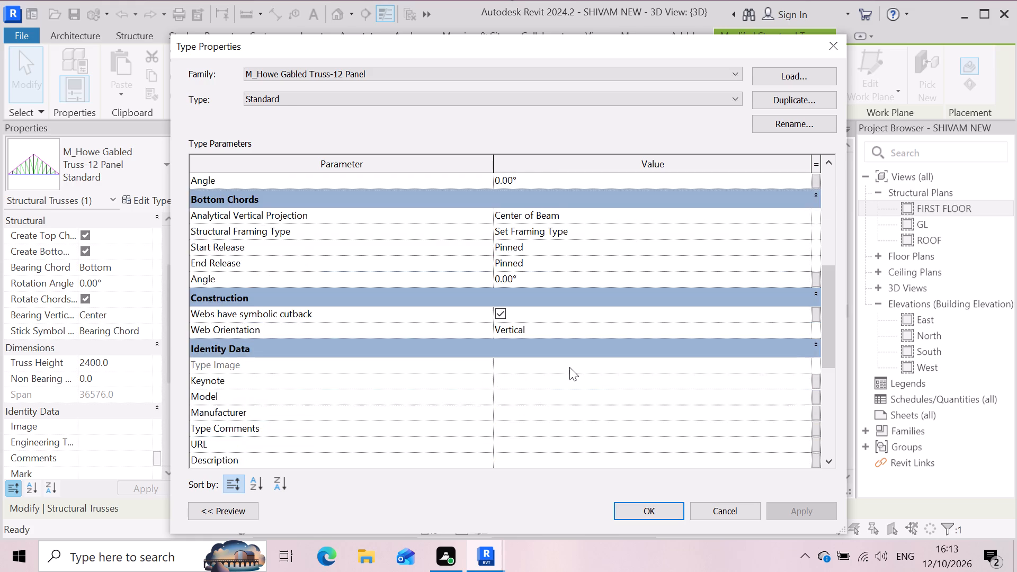
scroll(569, 367, "down", 3)
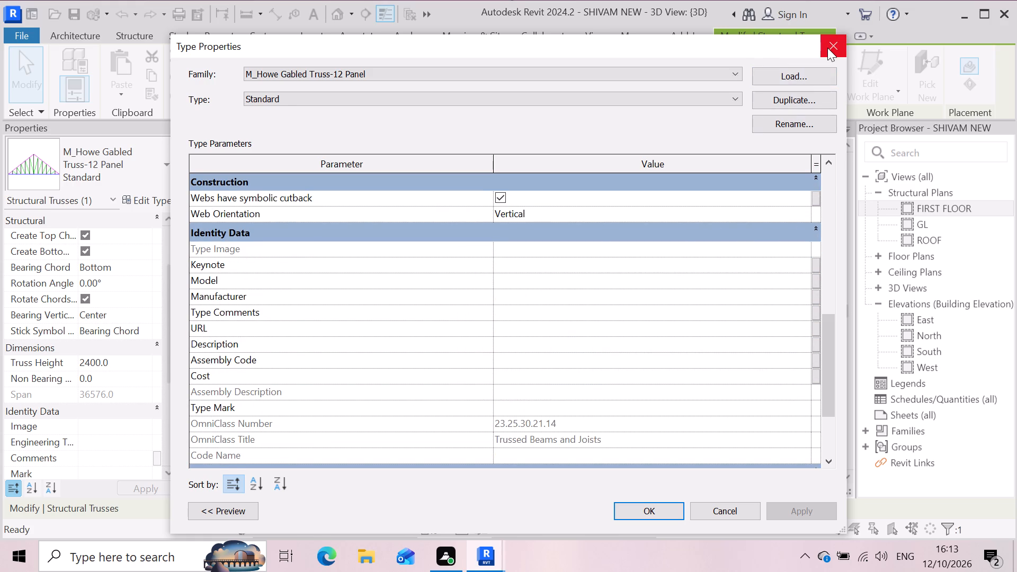
left_click(827, 48)
Deselect the truss and inspect the roof, trusses, columns and base plates along the structure's front edge in 3D.
scroll(567, 350, "down", 8)
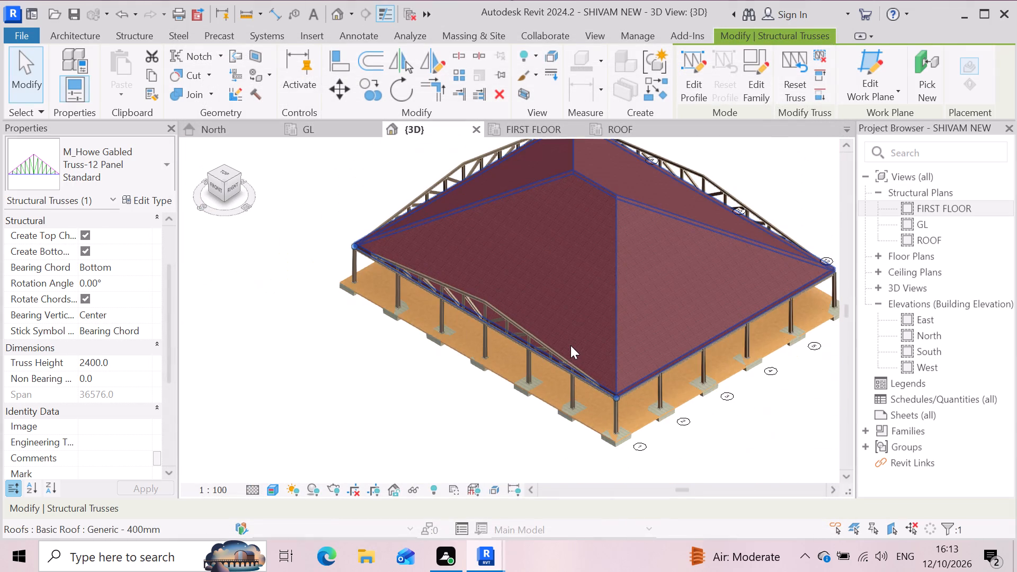
left_click(319, 406)
scroll(325, 368, "up", 3)
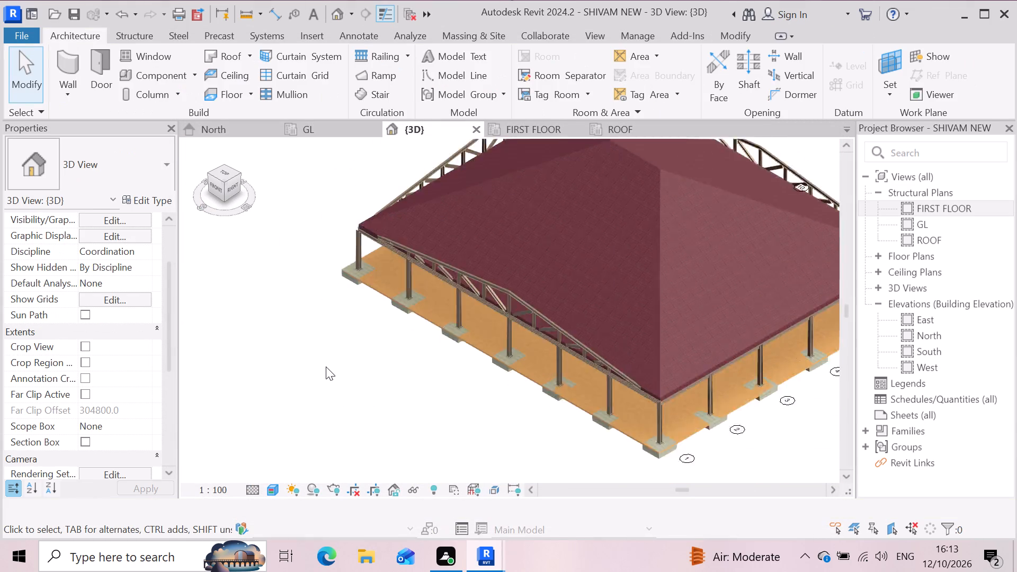
scroll(327, 364, "down", 3)
scroll(373, 281, "up", 2)
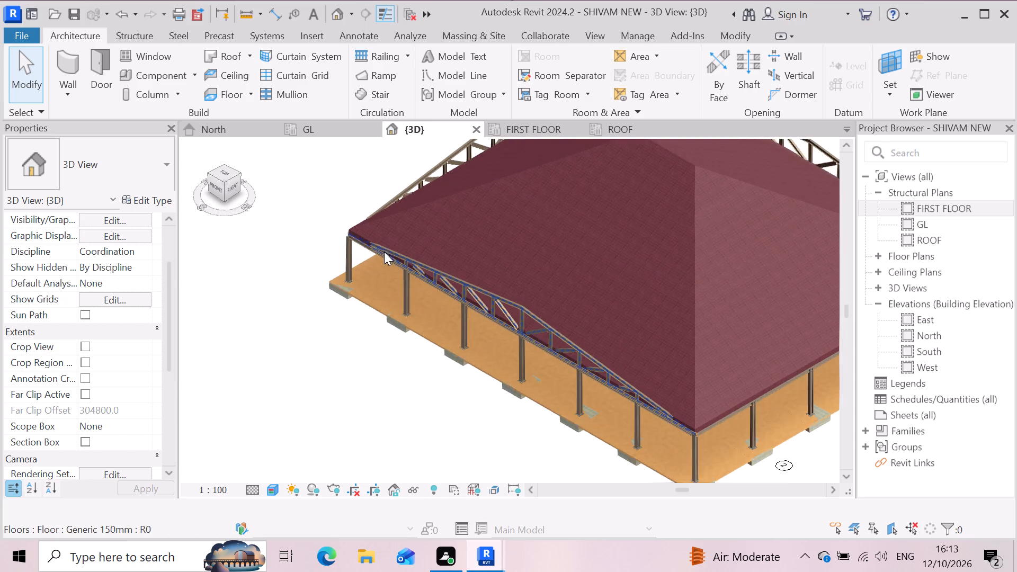
scroll(384, 249, "up", 5)
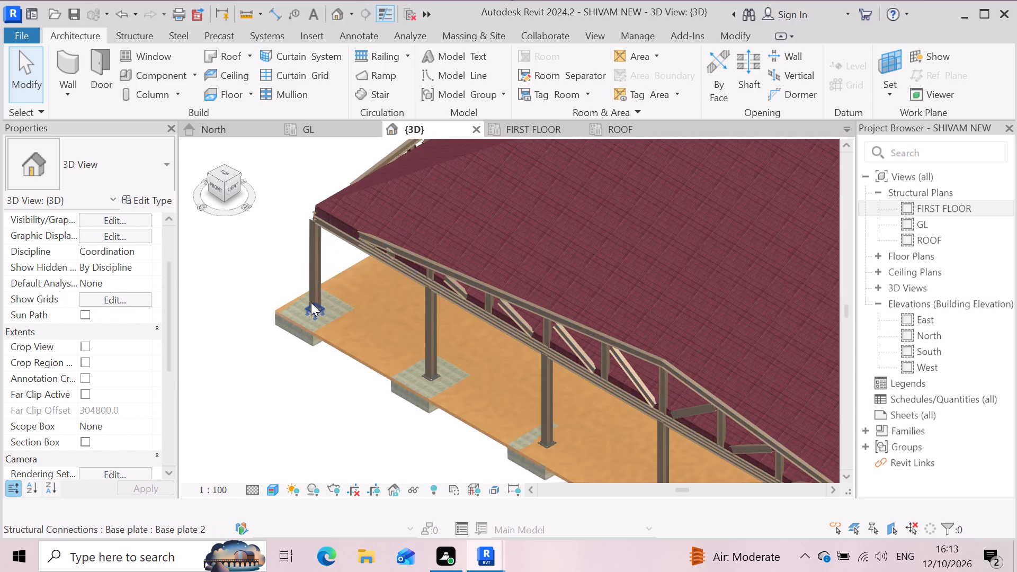
scroll(311, 302, "down", 5)
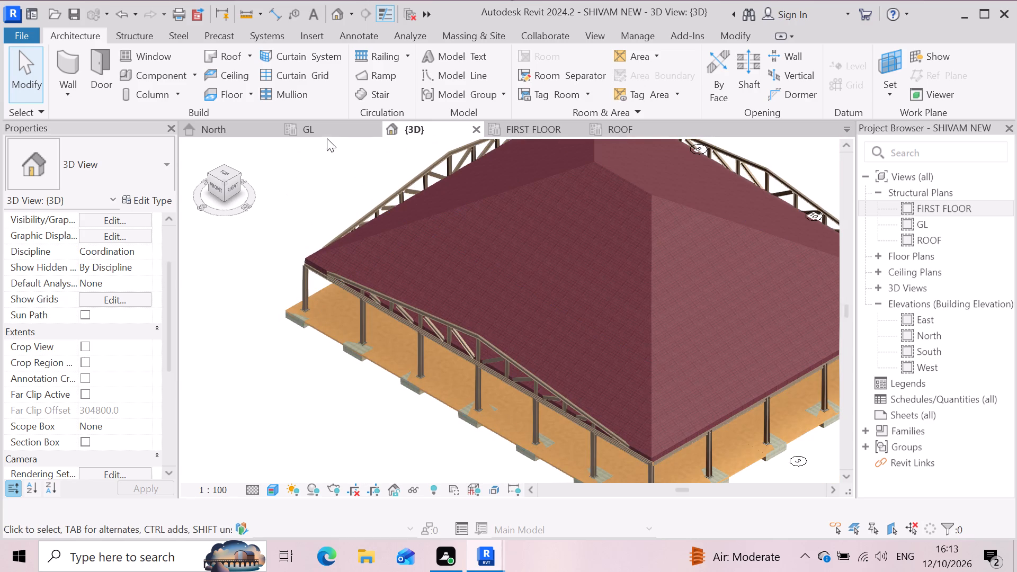
In the GL plan, start a chained Basic Wall Generic - 200mm, drawing it along grid 7 from grid 6 to grid 1.
left_click(331, 130)
scroll(335, 318, "down", 2)
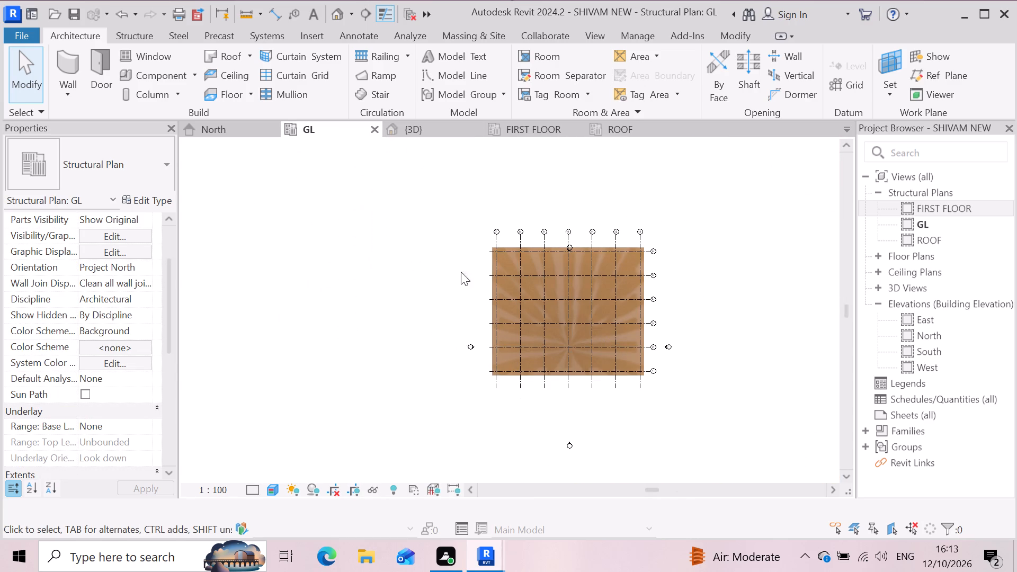
scroll(480, 267, "up", 2)
left_click(69, 66)
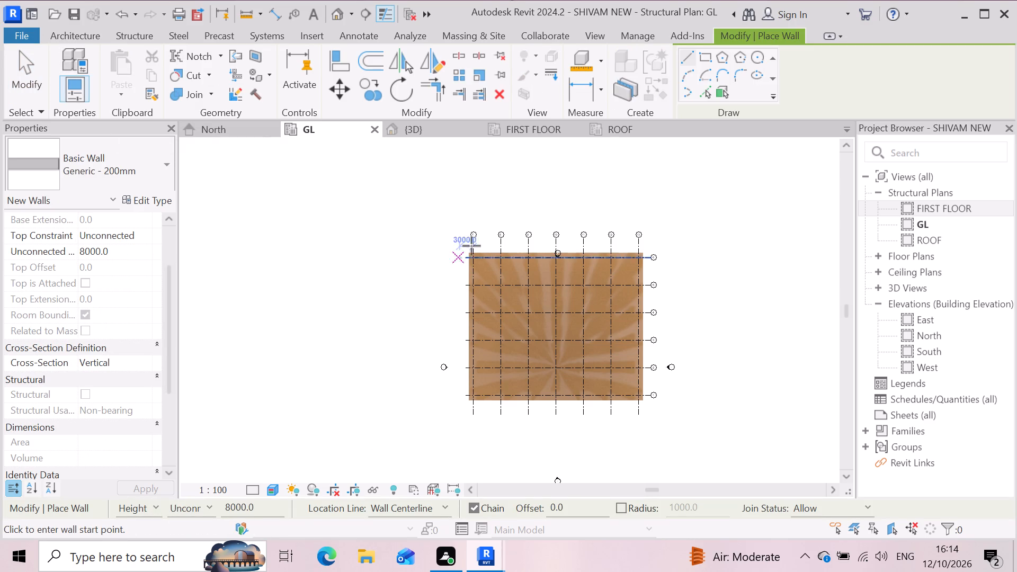
scroll(485, 268, "up", 3)
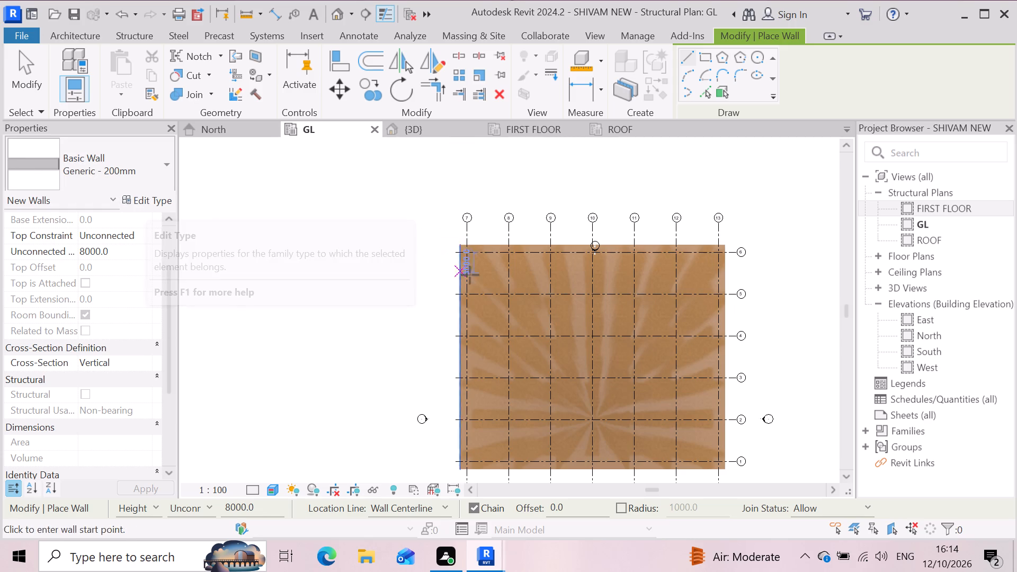
scroll(472, 256, "up", 11)
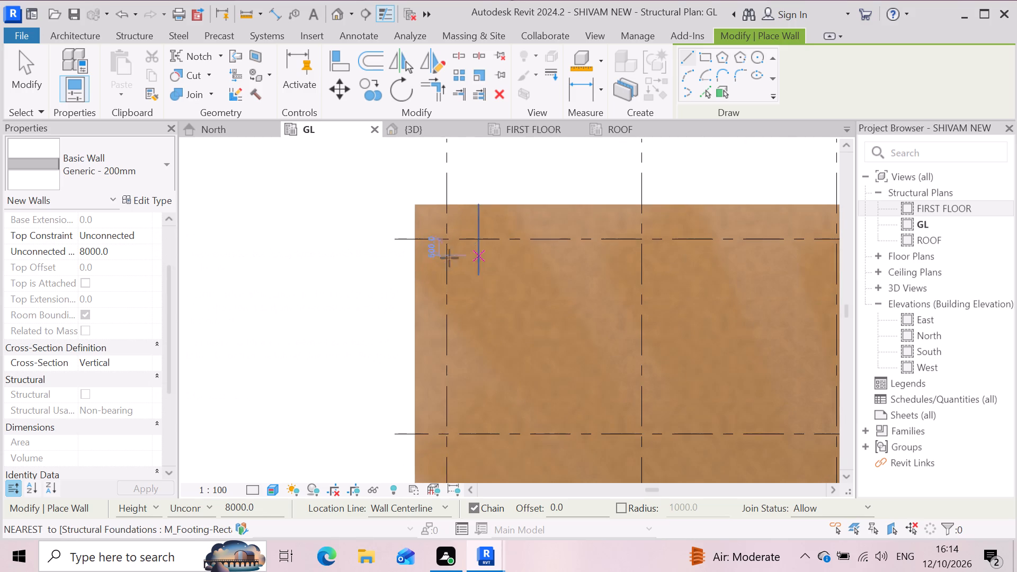
left_click(447, 237)
scroll(421, 255, "down", 5)
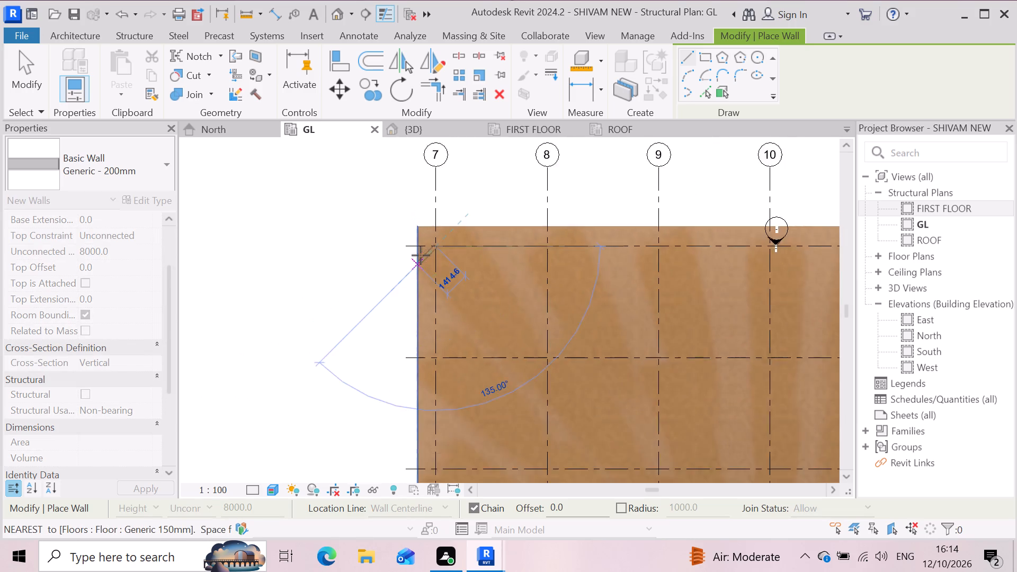
scroll(421, 255, "down", 2)
scroll(544, 277, "down", 2)
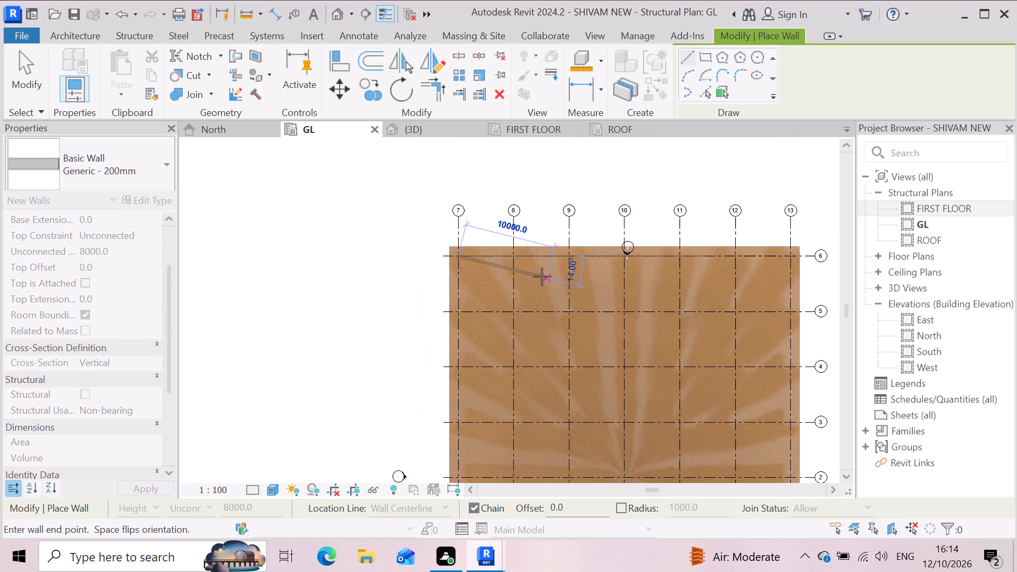
scroll(542, 276, "down", 4)
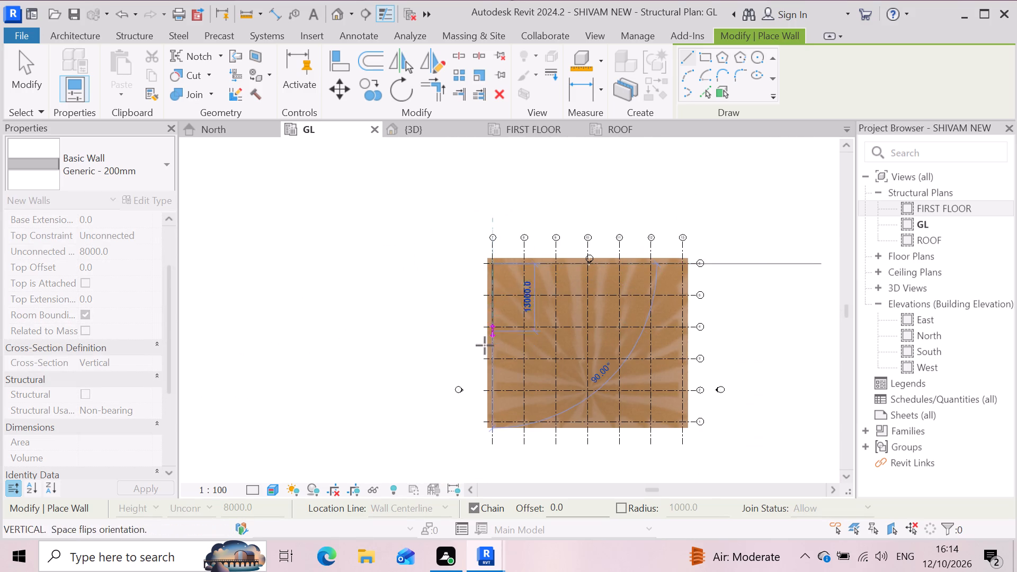
scroll(485, 345, "down", 4)
scroll(498, 386, "up", 9)
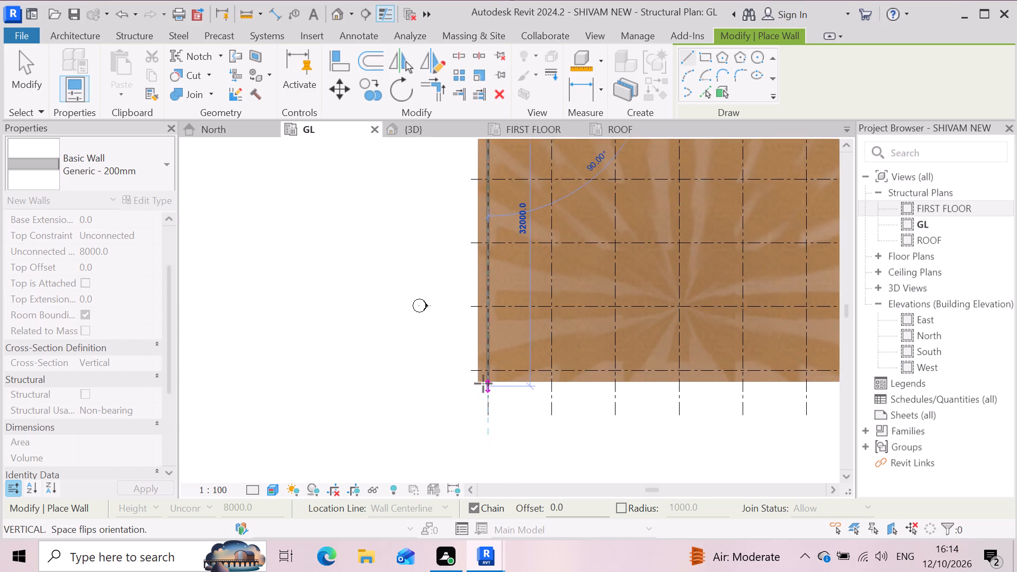
scroll(483, 381, "up", 9)
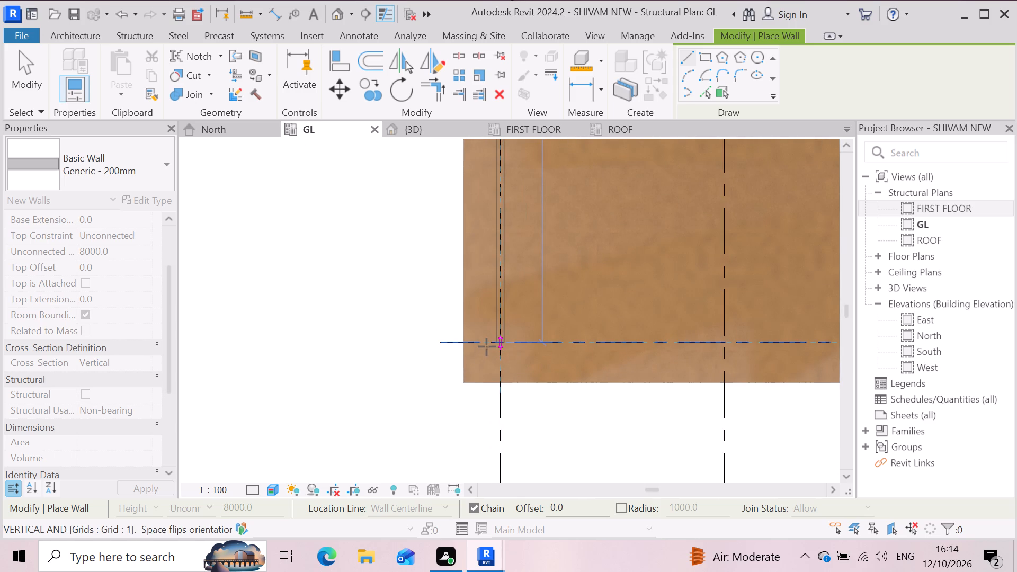
left_click(487, 347)
Continue the wall chain along grid 1 from grid 7 to the base plate at grid 13.
scroll(487, 347, "down", 7)
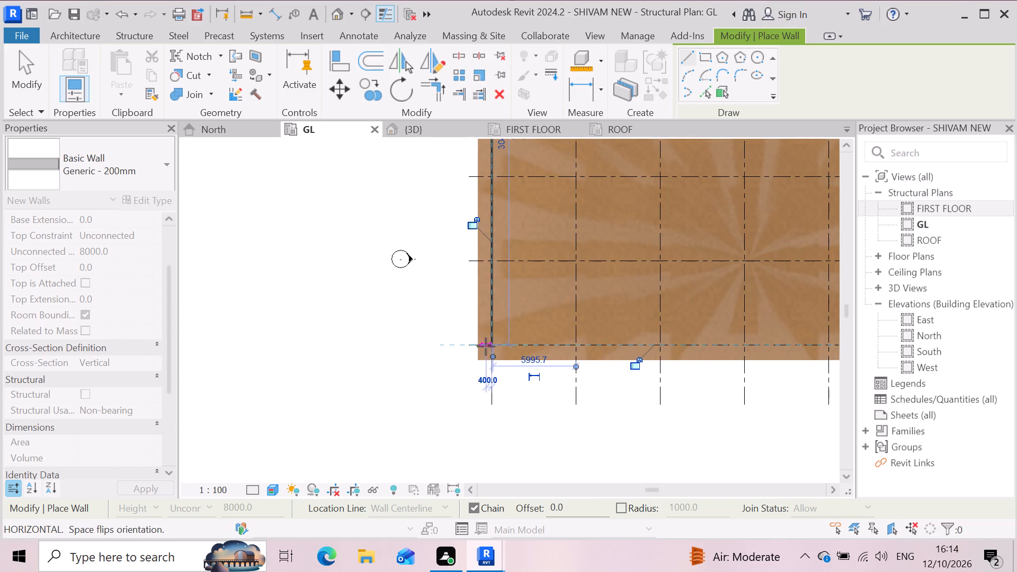
scroll(635, 362, "down", 7)
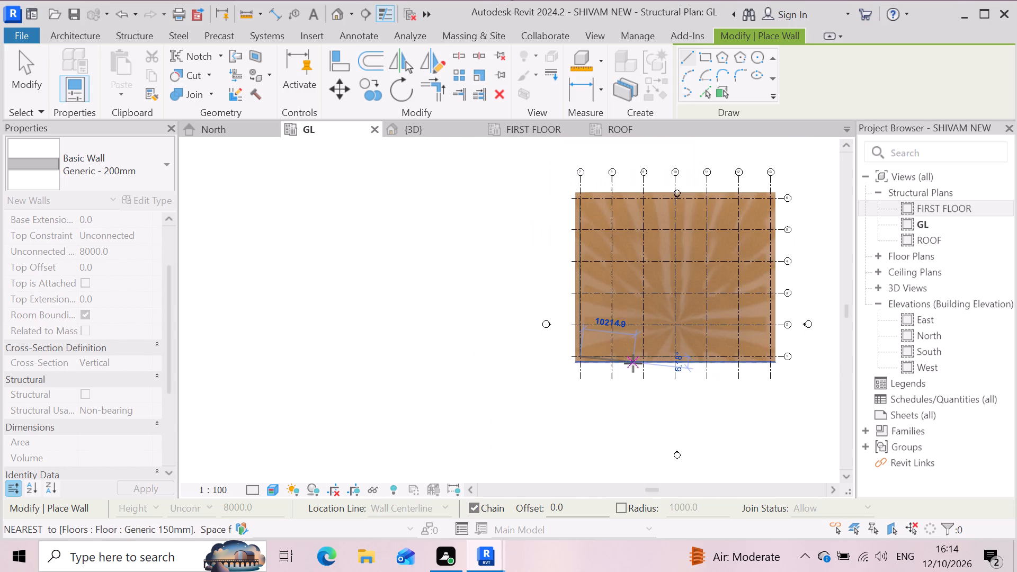
scroll(769, 353, "up", 8)
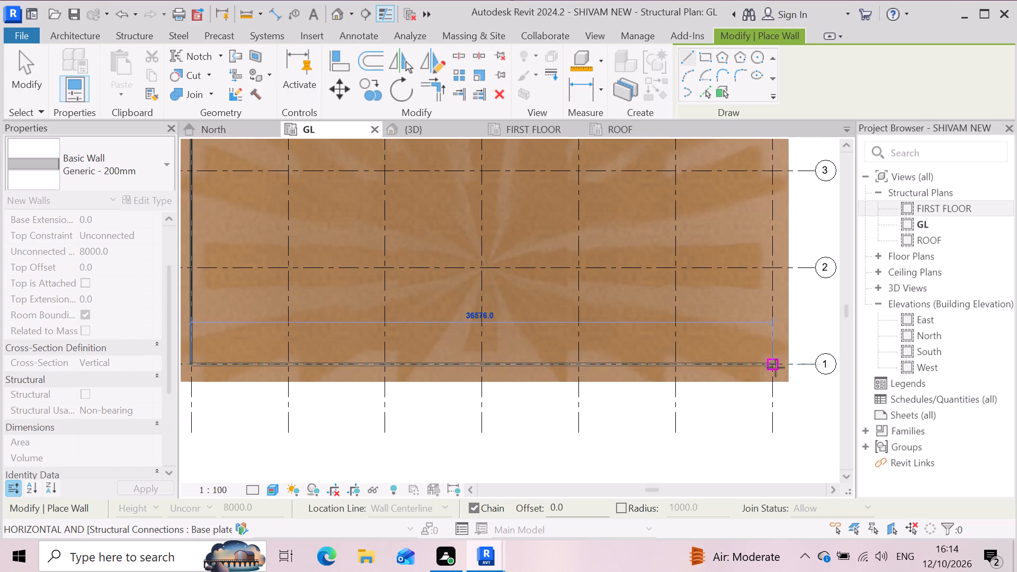
scroll(769, 370, "up", 6)
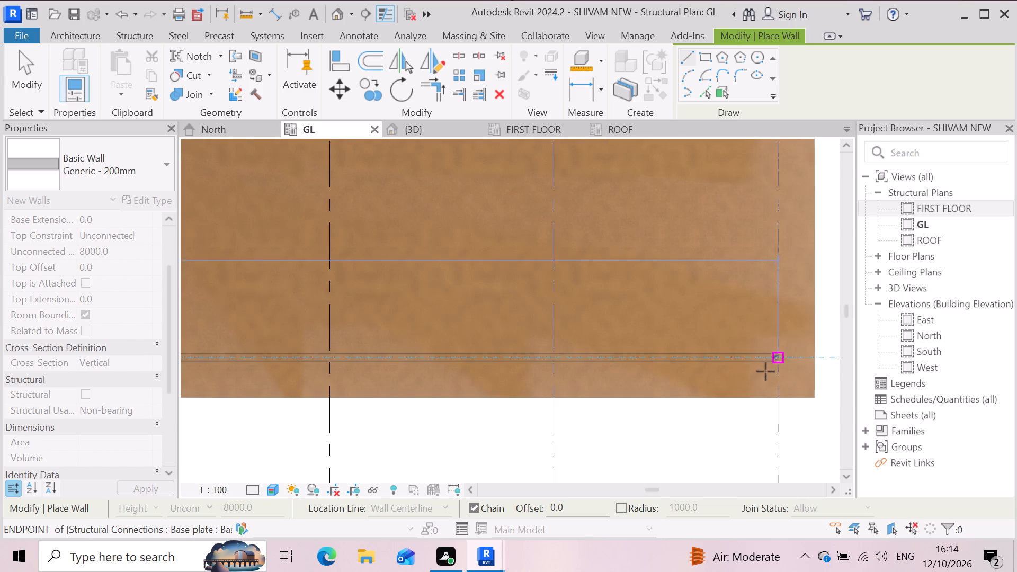
left_click(780, 371)
Continue the walls along grid 13 to grid 6, and close the perimeter along grid 6 back at grid 7.
scroll(782, 379, "down", 6)
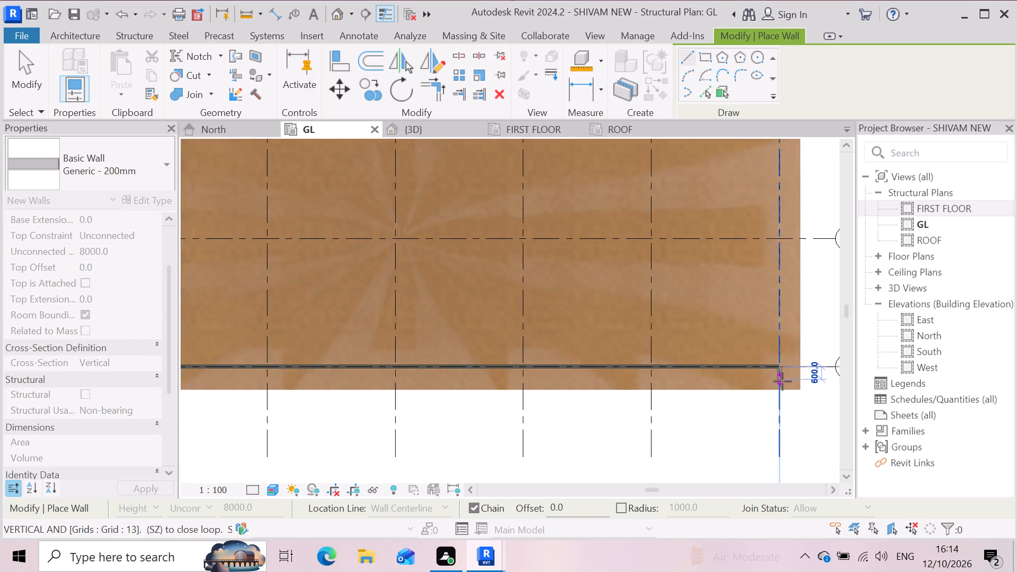
scroll(782, 381, "down", 10)
scroll(786, 272, "up", 1)
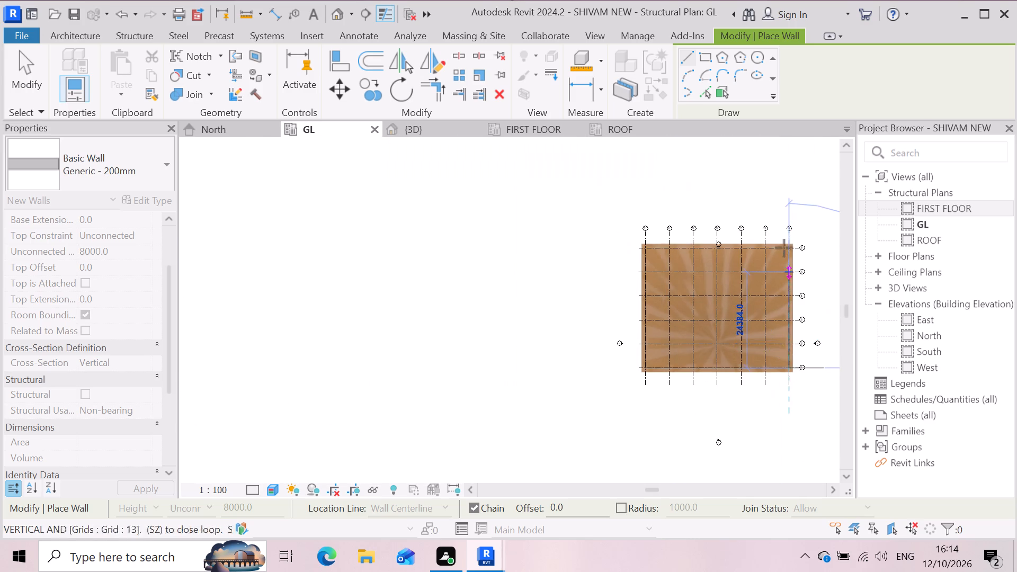
scroll(784, 248, "up", 12)
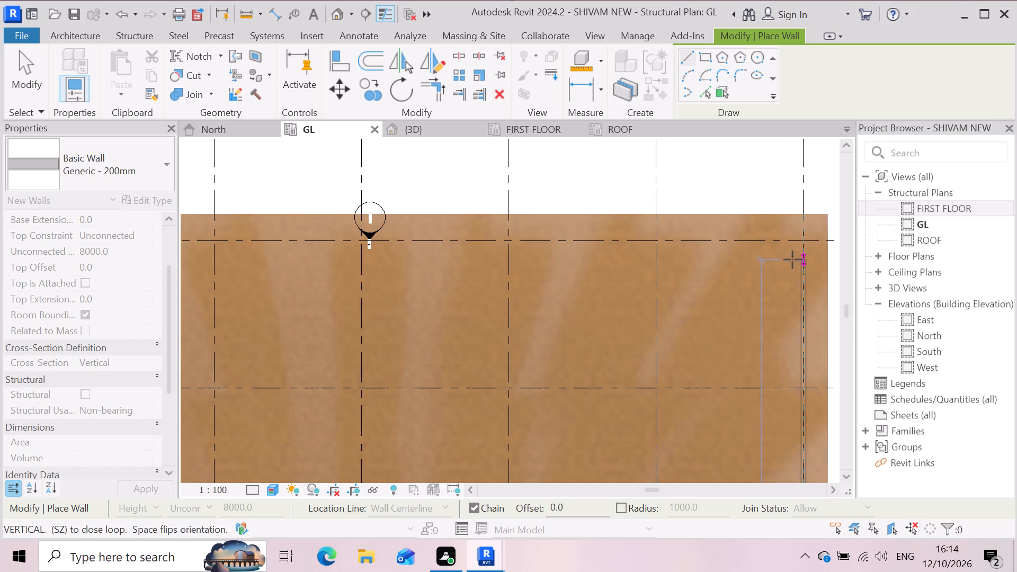
left_click(799, 241)
scroll(799, 241, "down", 6)
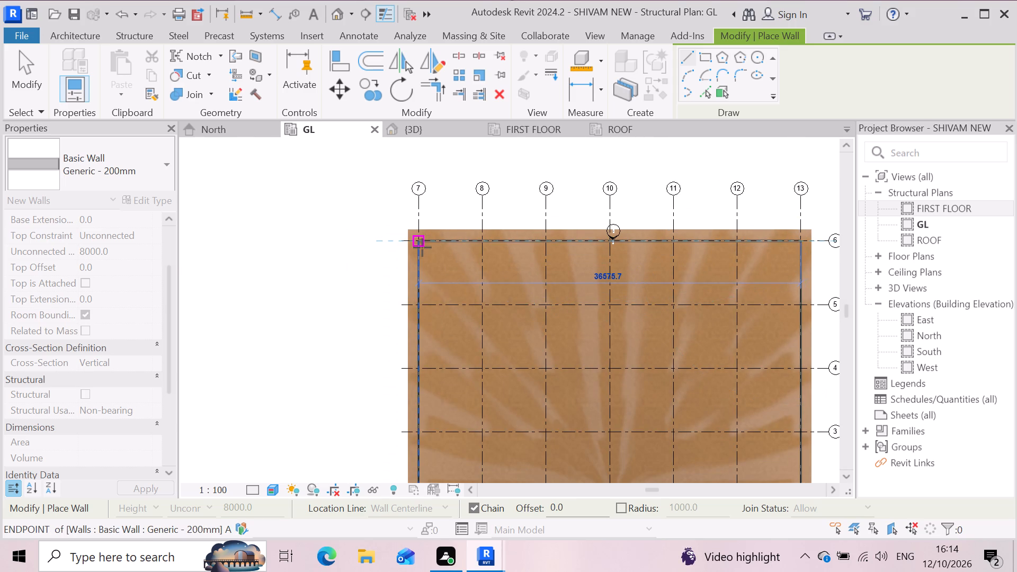
scroll(422, 247, "up", 7)
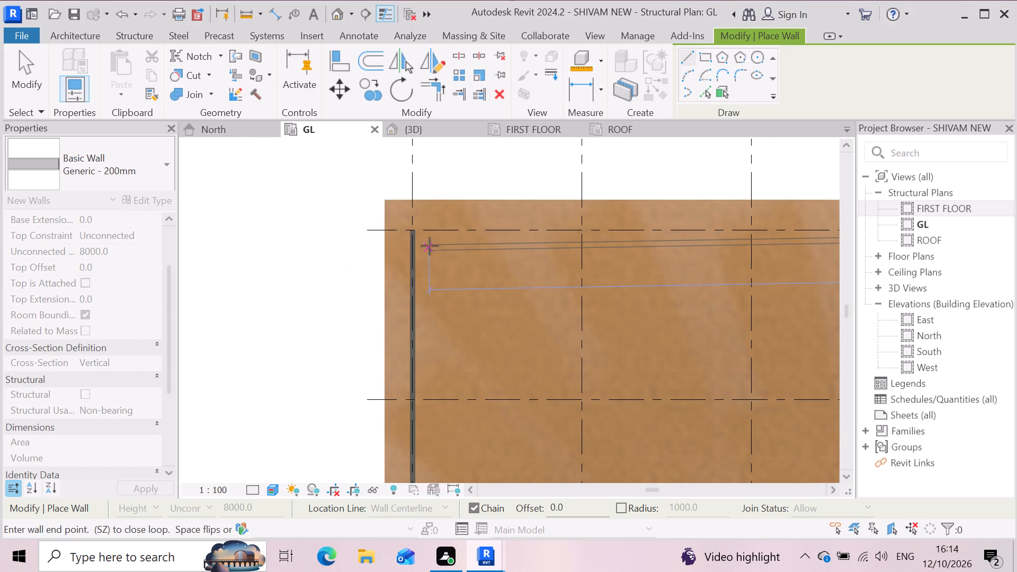
left_click(418, 228)
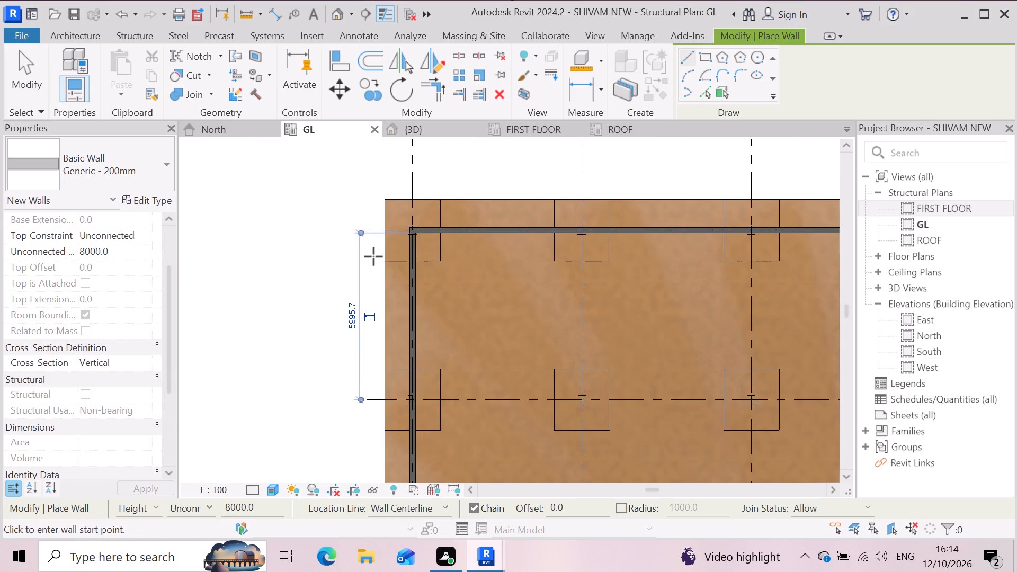
Check the finished wall perimeter in plan and in the 3D view, and leave the Wall command.
scroll(372, 257, "down", 10)
scroll(502, 294, "down", 1)
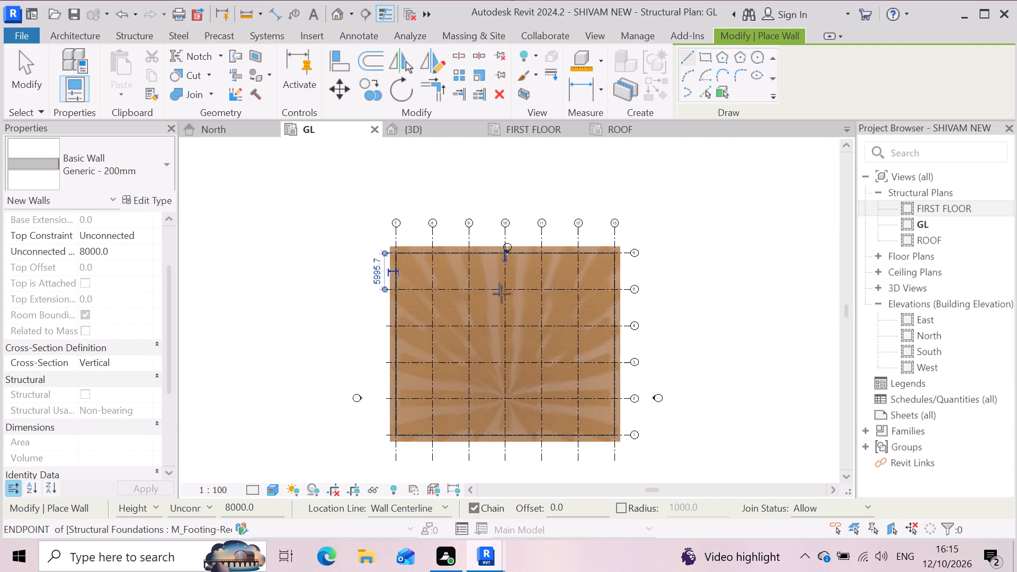
scroll(502, 294, "down", 1)
scroll(536, 390, "up", 1)
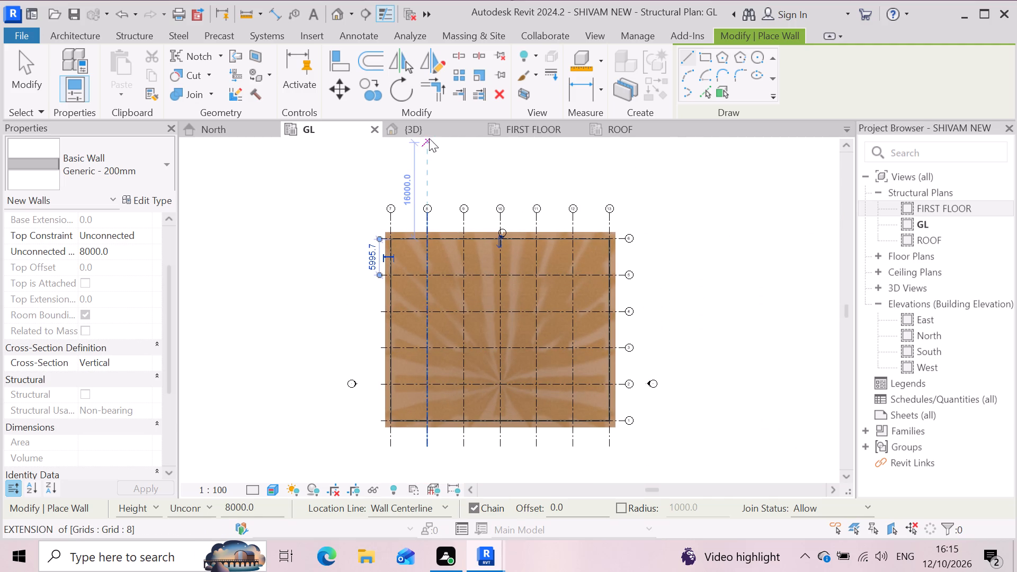
left_click(439, 129)
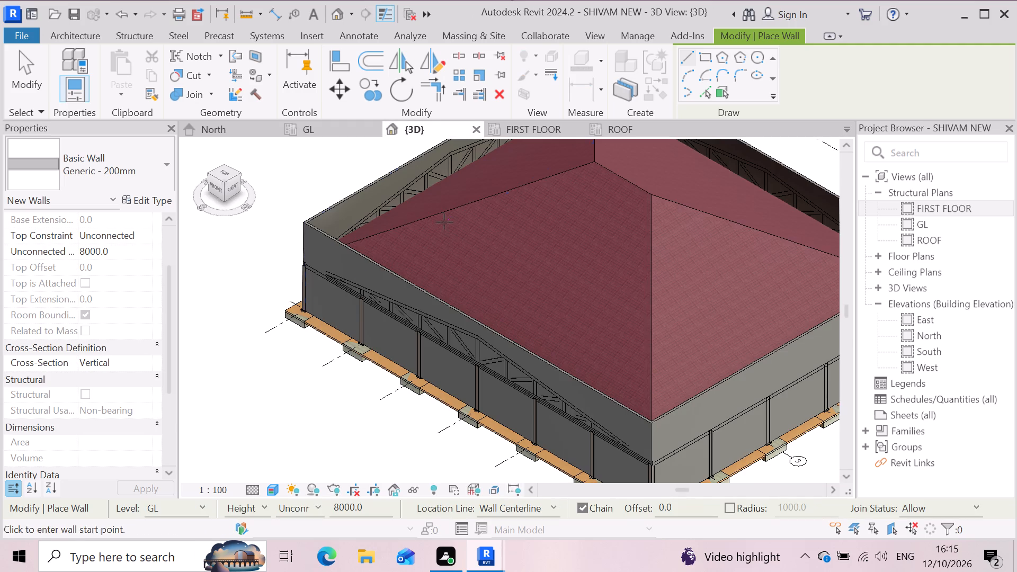
scroll(441, 251, "down", 2)
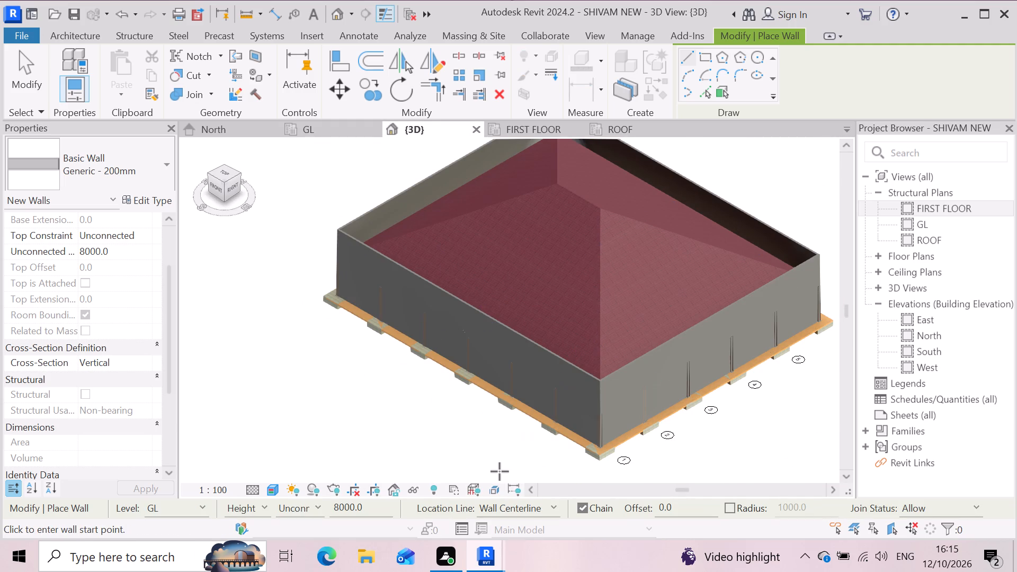
key("Escape")
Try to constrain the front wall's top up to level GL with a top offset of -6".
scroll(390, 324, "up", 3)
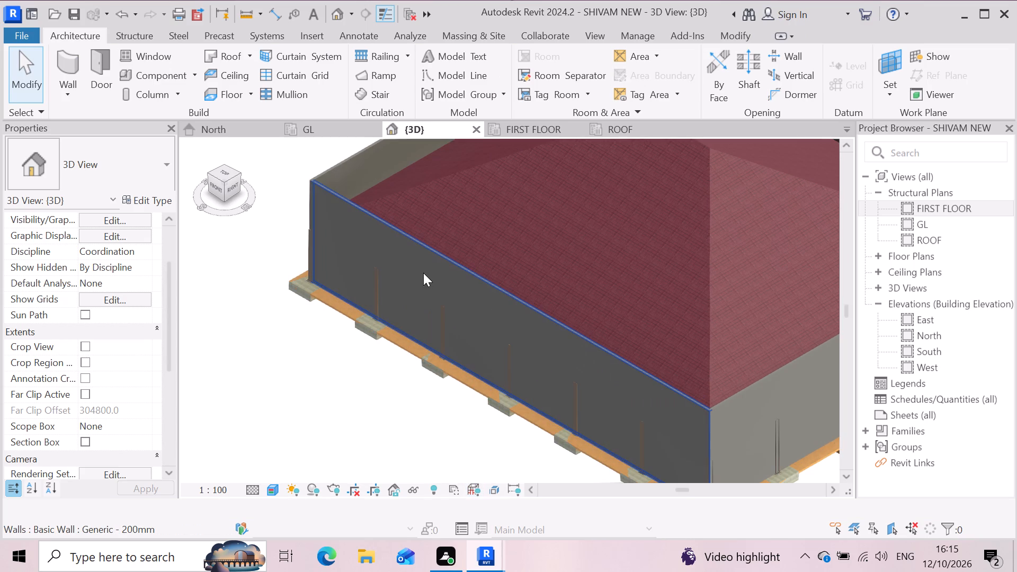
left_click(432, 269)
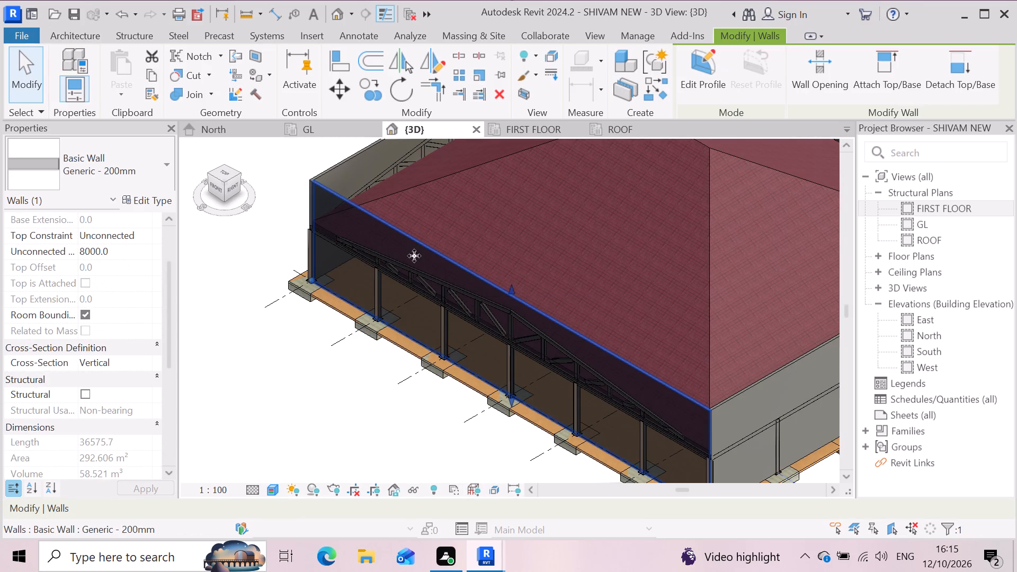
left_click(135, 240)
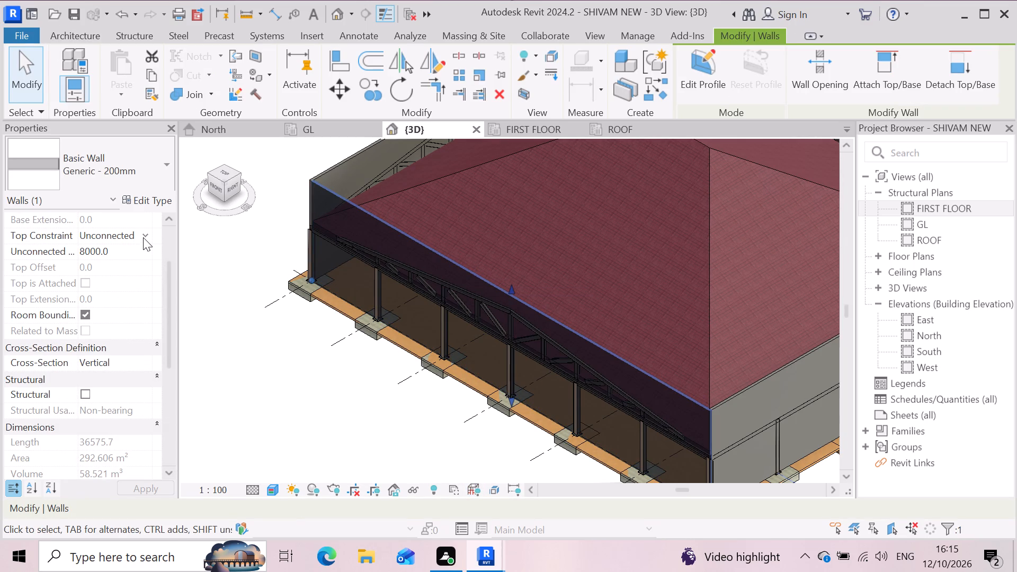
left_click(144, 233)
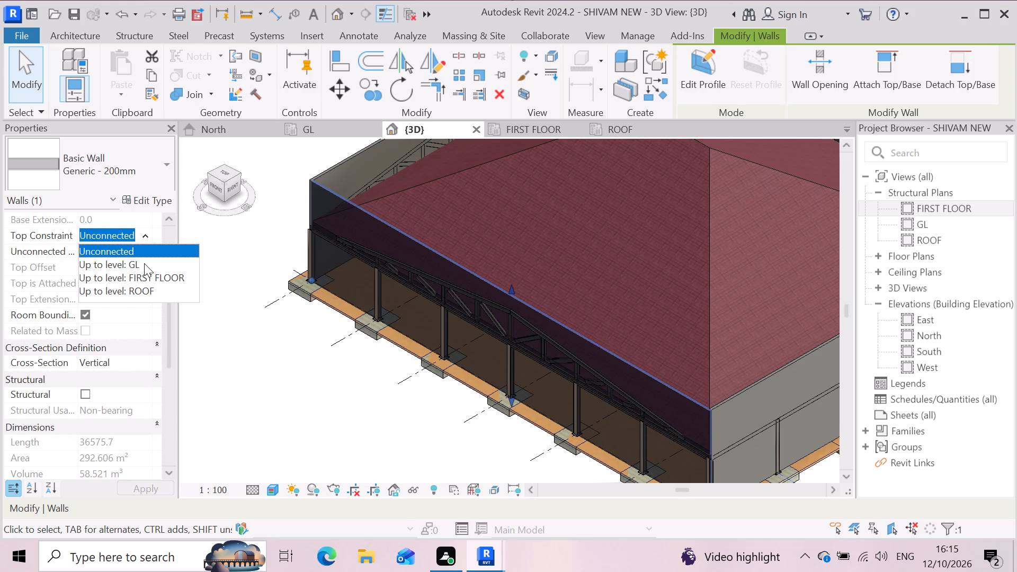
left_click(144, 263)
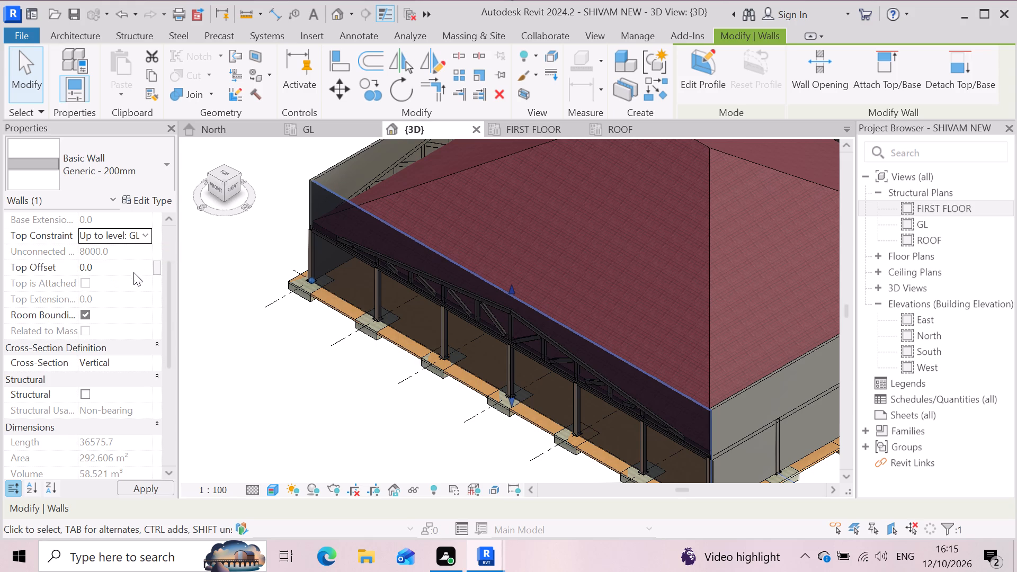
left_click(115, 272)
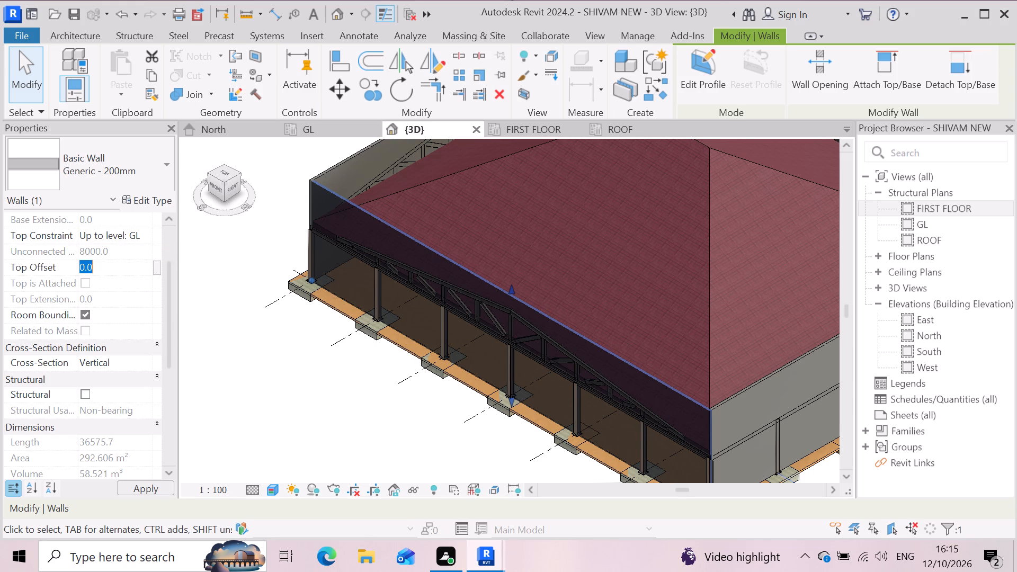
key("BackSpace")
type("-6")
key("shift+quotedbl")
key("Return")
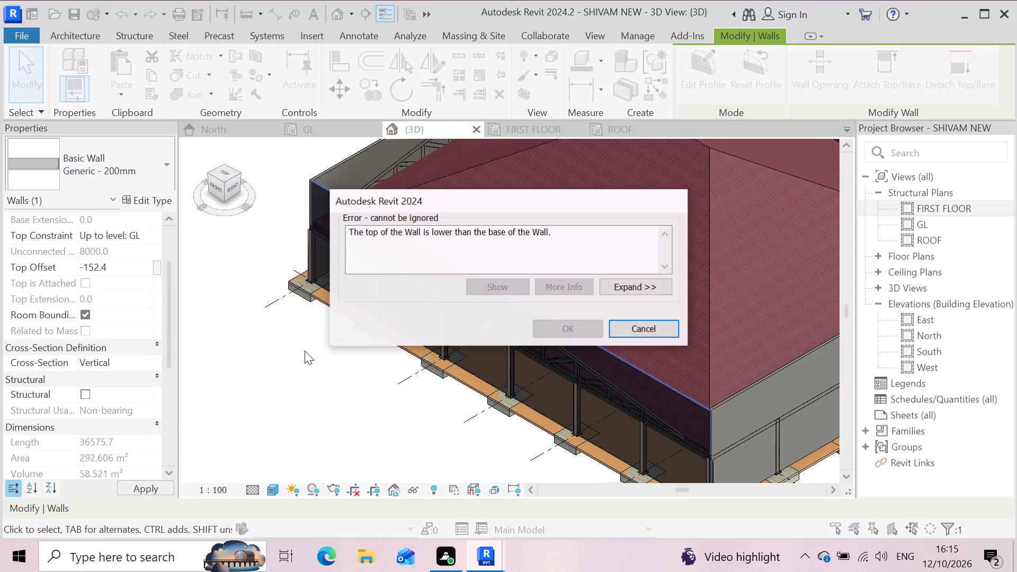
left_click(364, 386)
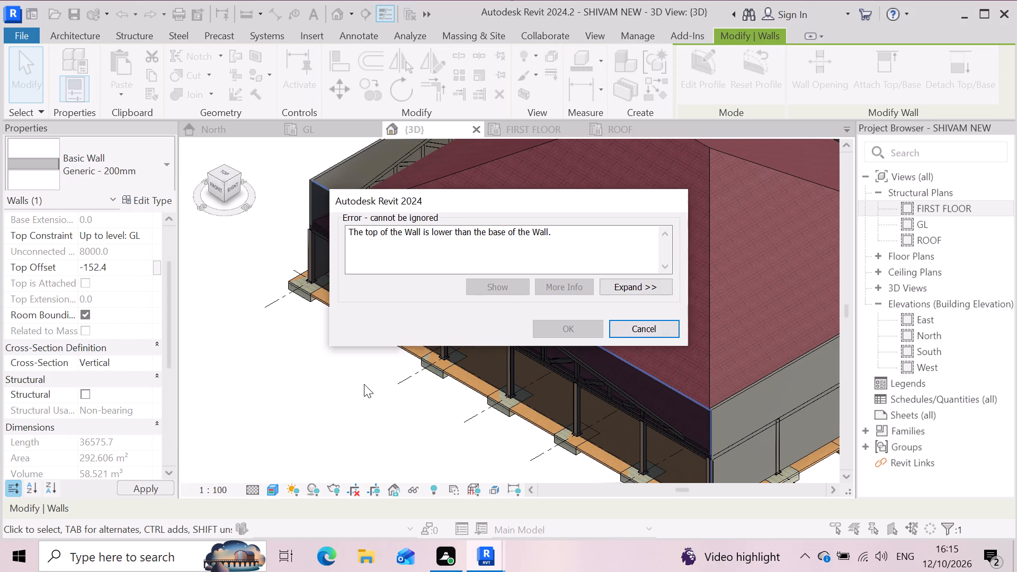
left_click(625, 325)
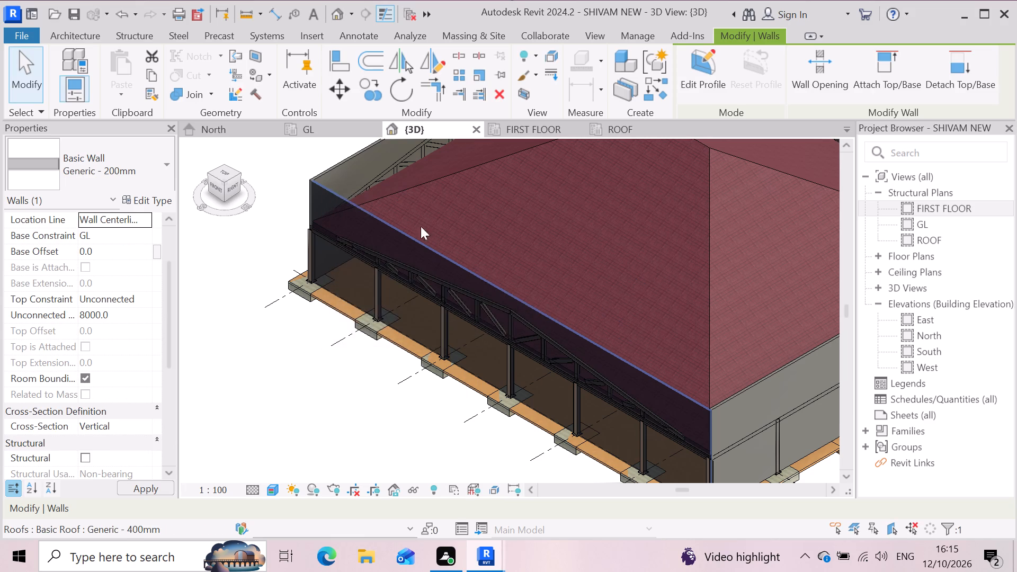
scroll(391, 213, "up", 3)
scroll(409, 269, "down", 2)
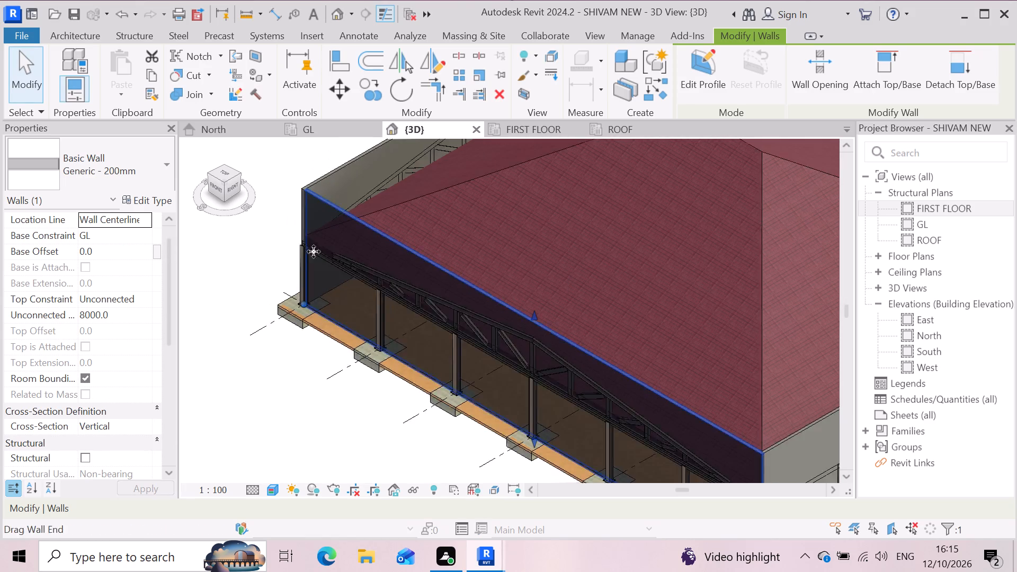
Examine in 3D how the walls along the front and the adjoining side meet the roof edge and trusses.
scroll(311, 247, "up", 3)
scroll(277, 280, "up", 3)
scroll(295, 237, "up", 7)
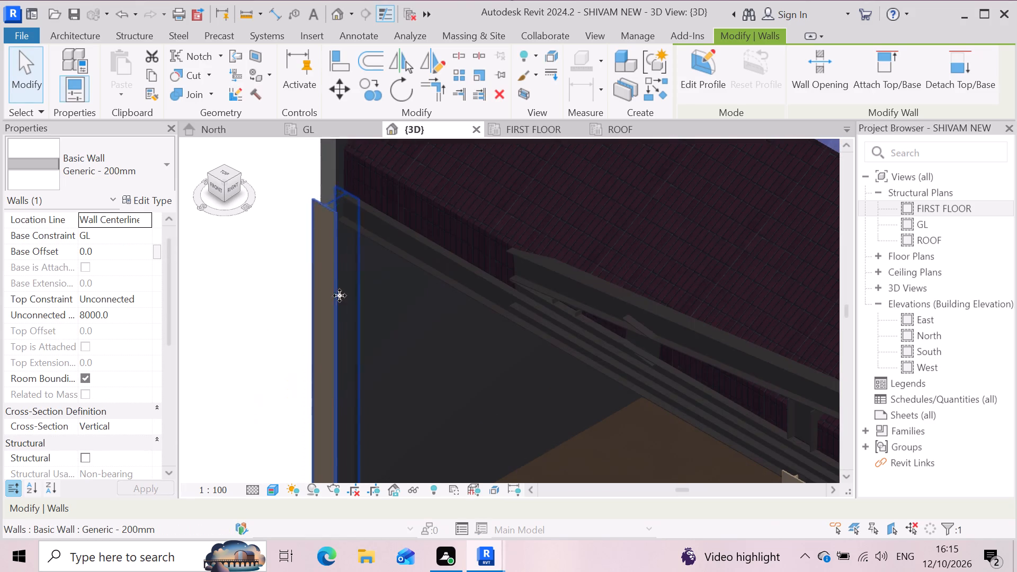
scroll(341, 320, "up", 3)
scroll(319, 326, "down", 8)
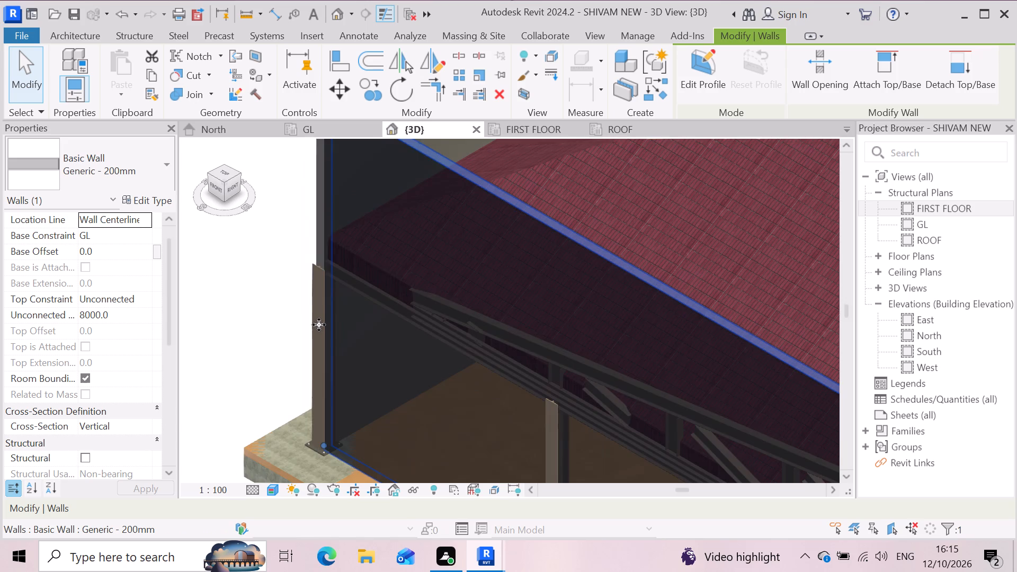
scroll(318, 318, "down", 7)
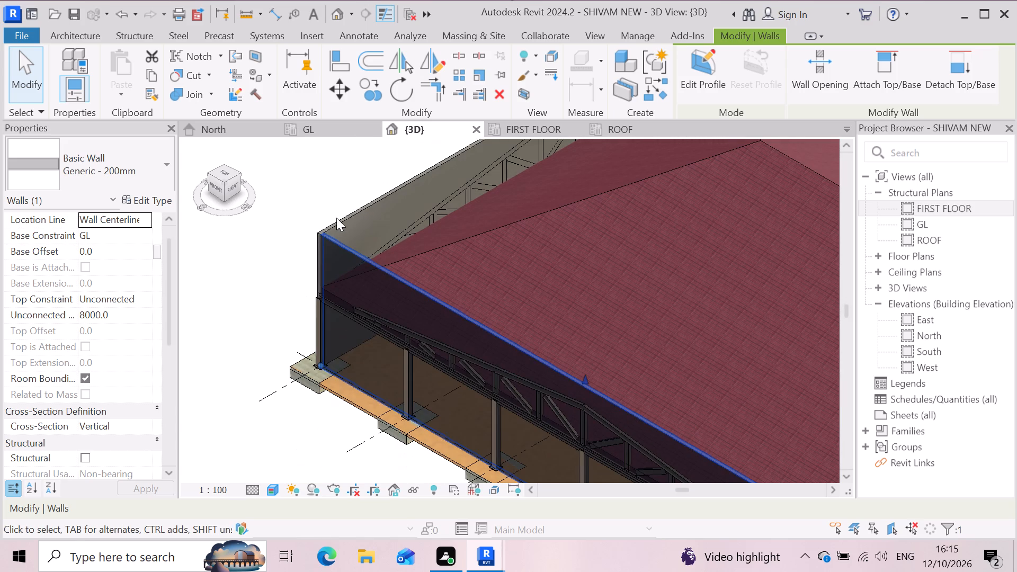
left_click(336, 218)
scroll(290, 273, "down", 3)
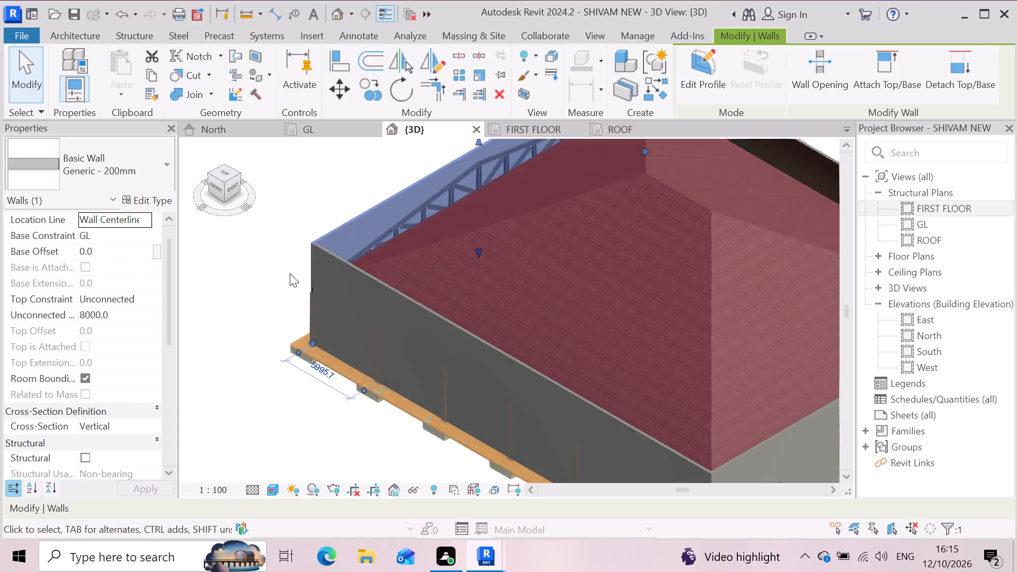
scroll(334, 291, "down", 3)
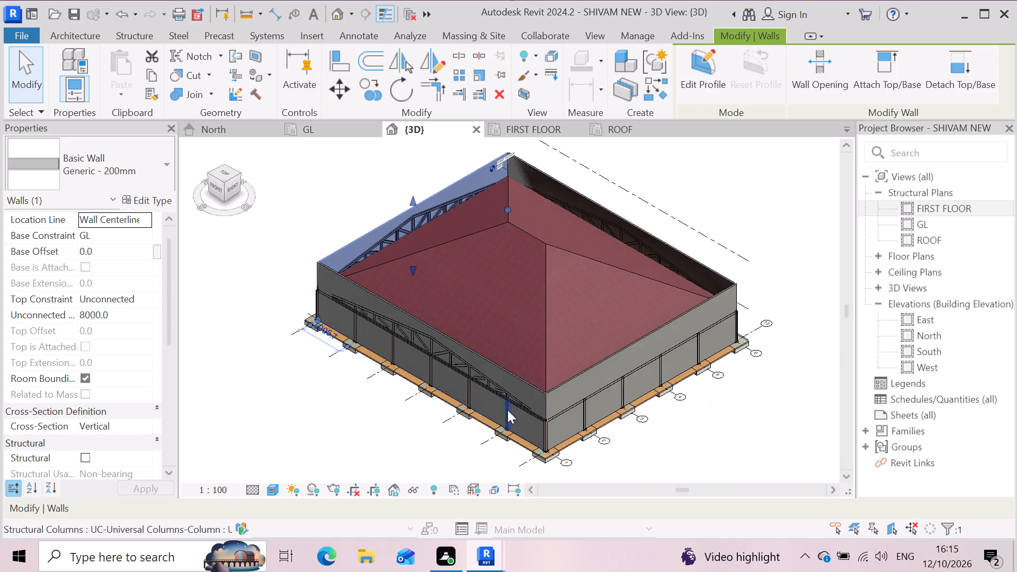
scroll(507, 410, "up", 6)
scroll(531, 385, "down", 7)
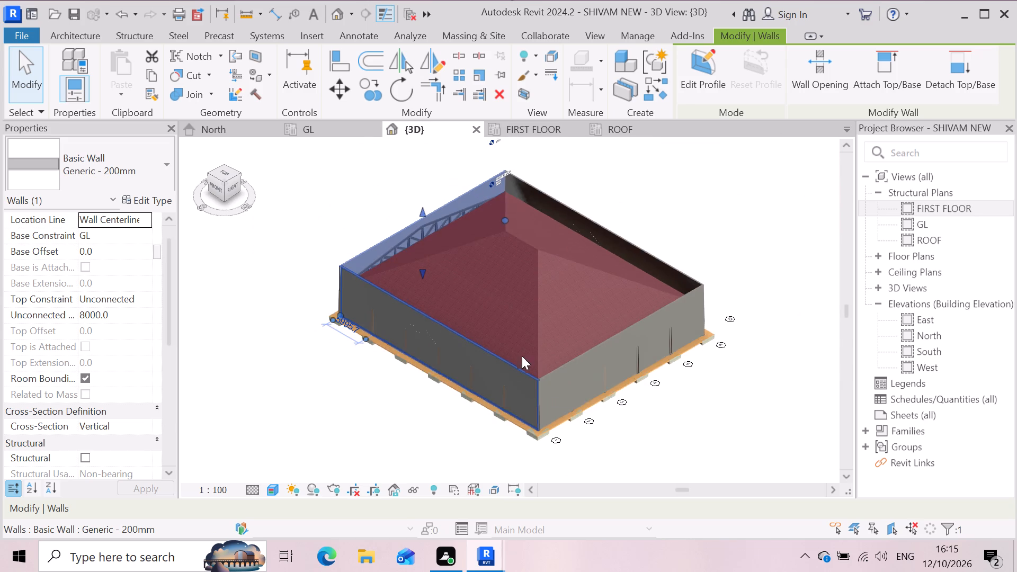
Set the structure layer thickness of the Generic - 400mm roof type to 200 mm.
left_click(546, 305)
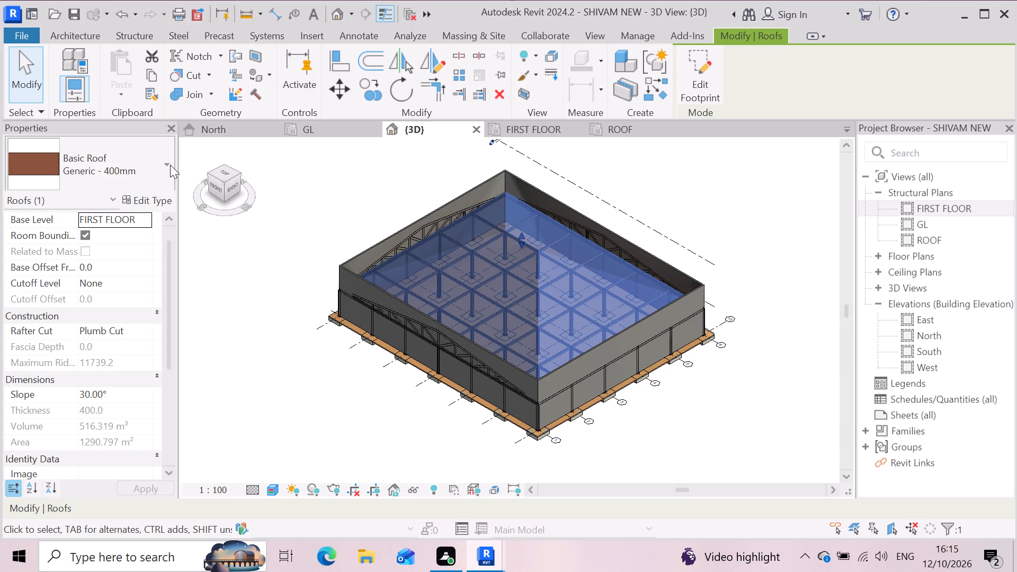
left_click(152, 202)
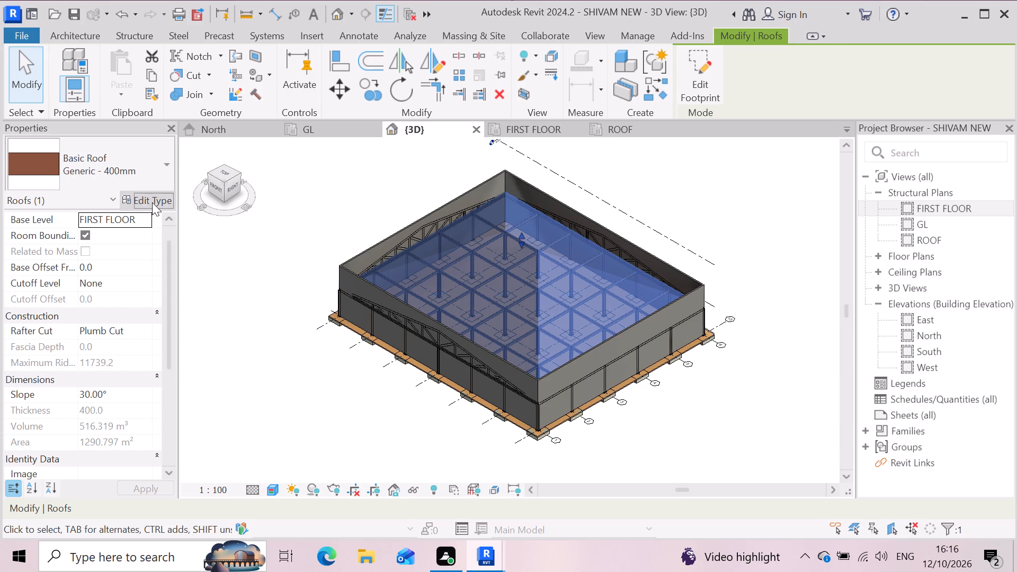
left_click(659, 195)
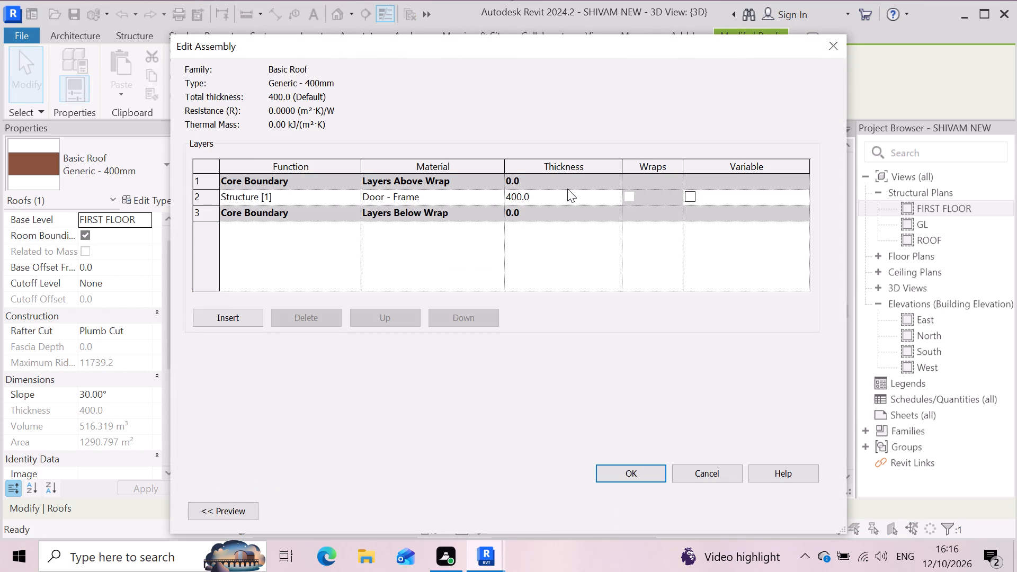
left_click(566, 190)
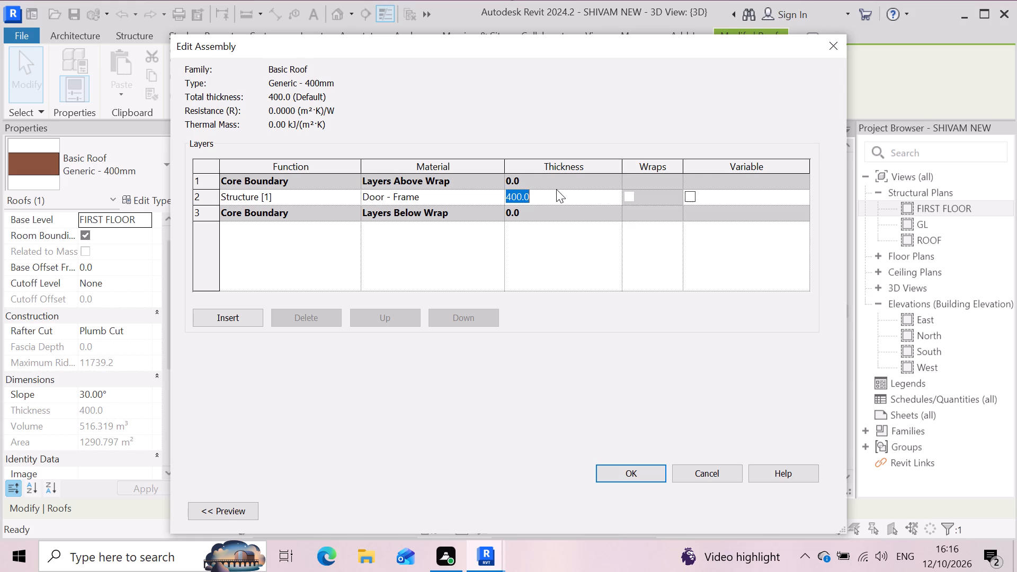
key("2")
type("00")
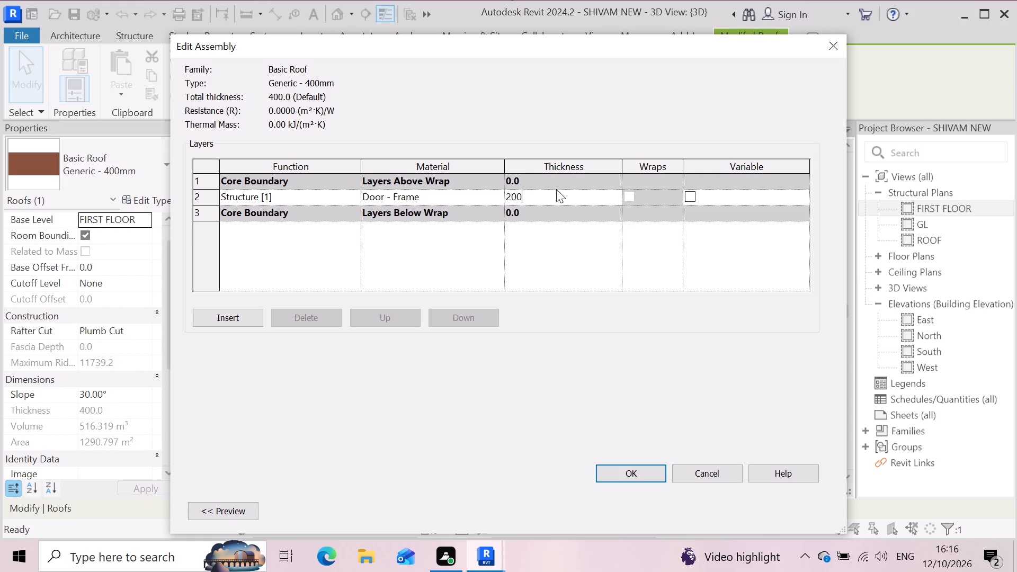
key("Return")
left_click(641, 480)
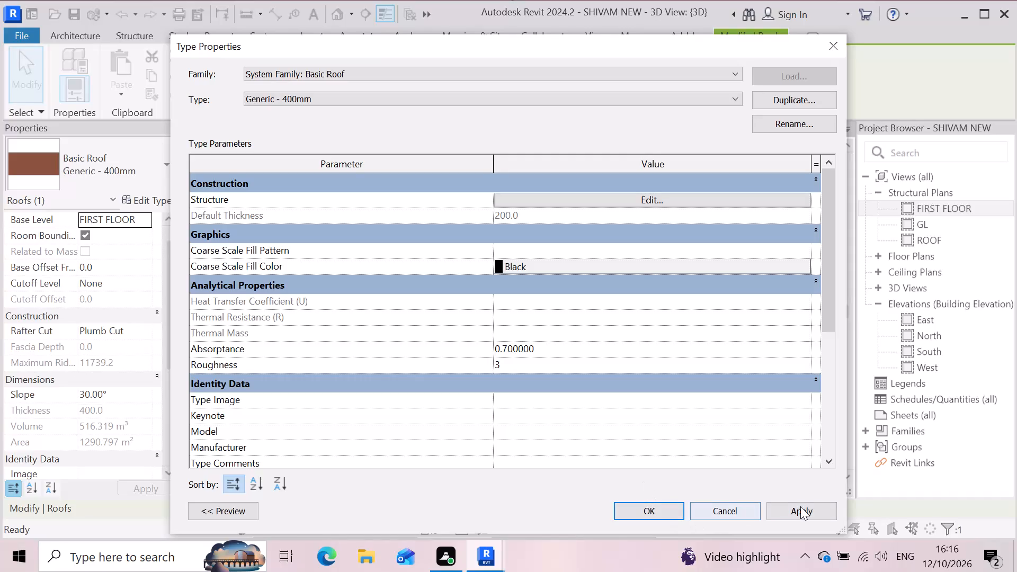
left_click(800, 506)
left_click(657, 512)
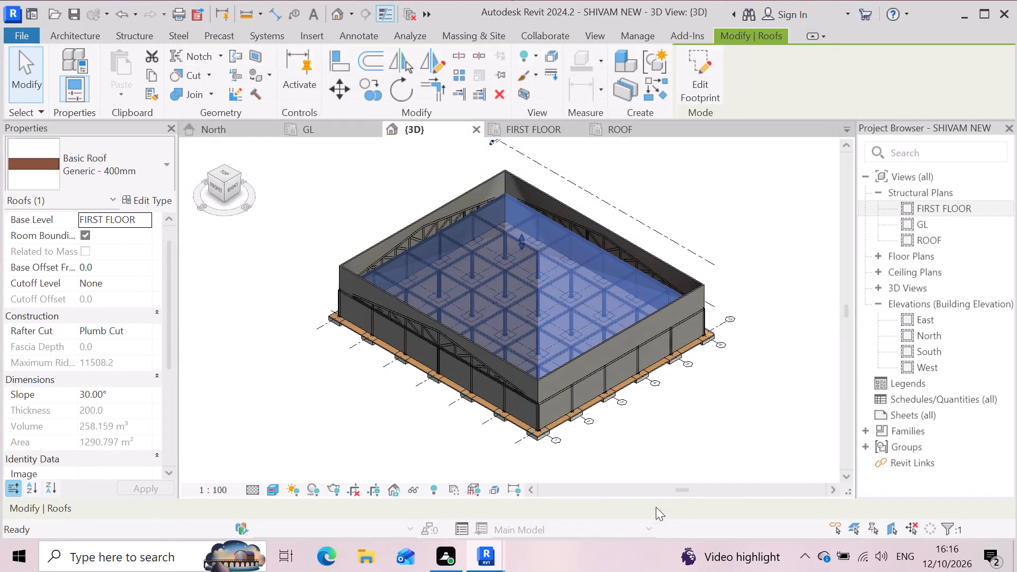
Inspect the walls against the roof slope at the building corner in 3D and across the grids in the North elevation.
scroll(551, 424, "up", 3)
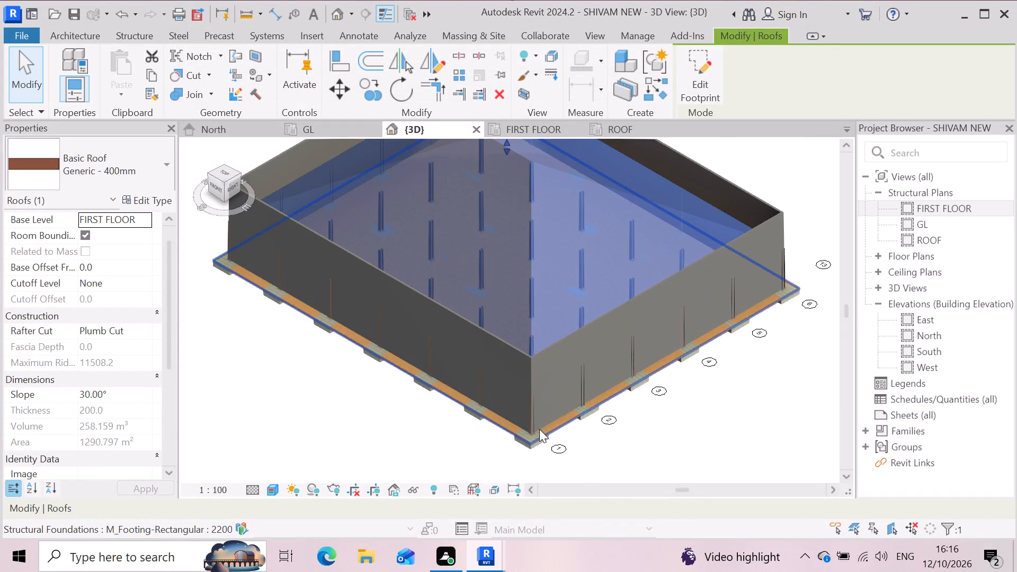
scroll(524, 391, "up", 5)
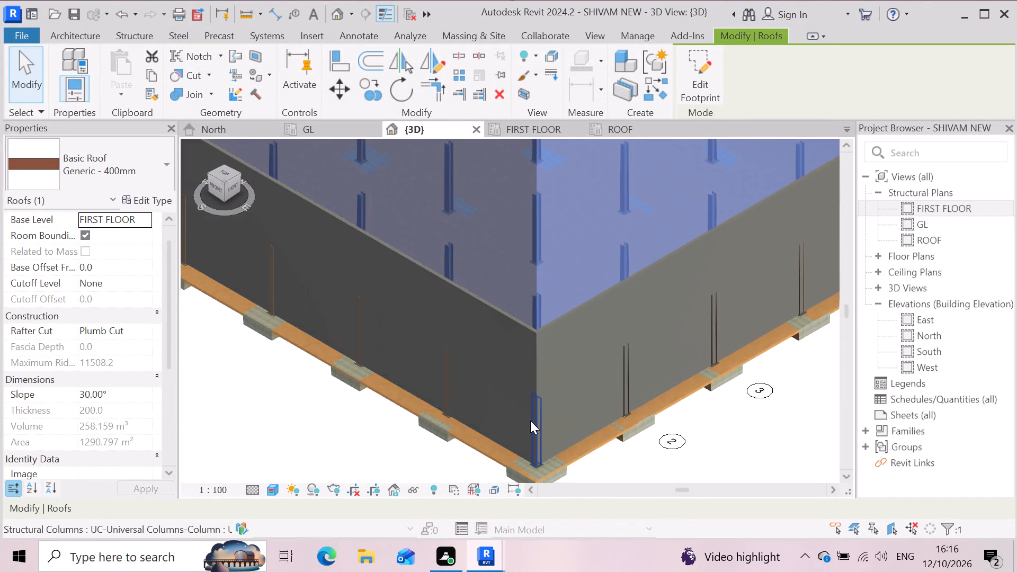
scroll(530, 421, "up", 2)
scroll(527, 400, "down", 7)
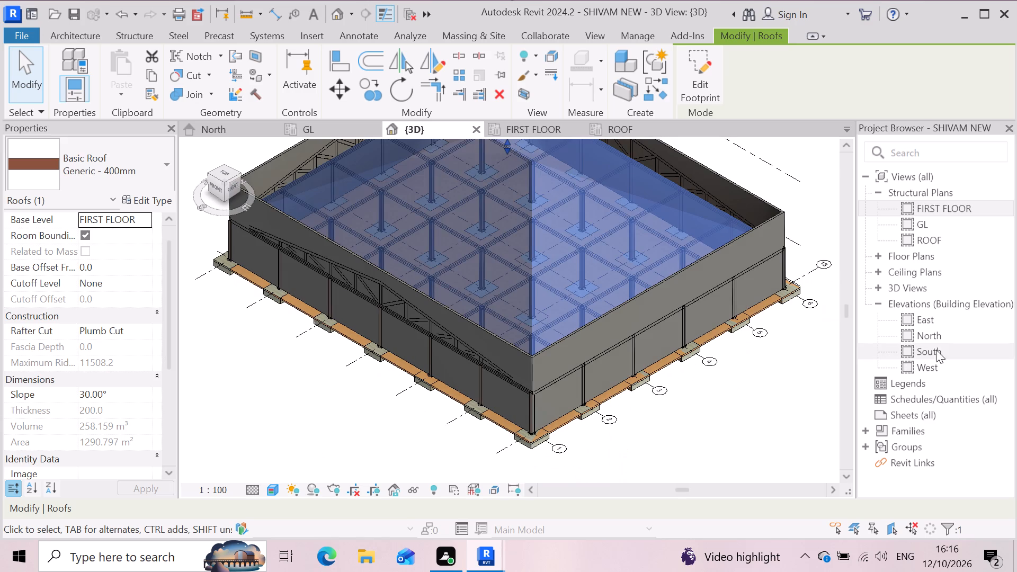
double_click(944, 334)
scroll(659, 344, "down", 4)
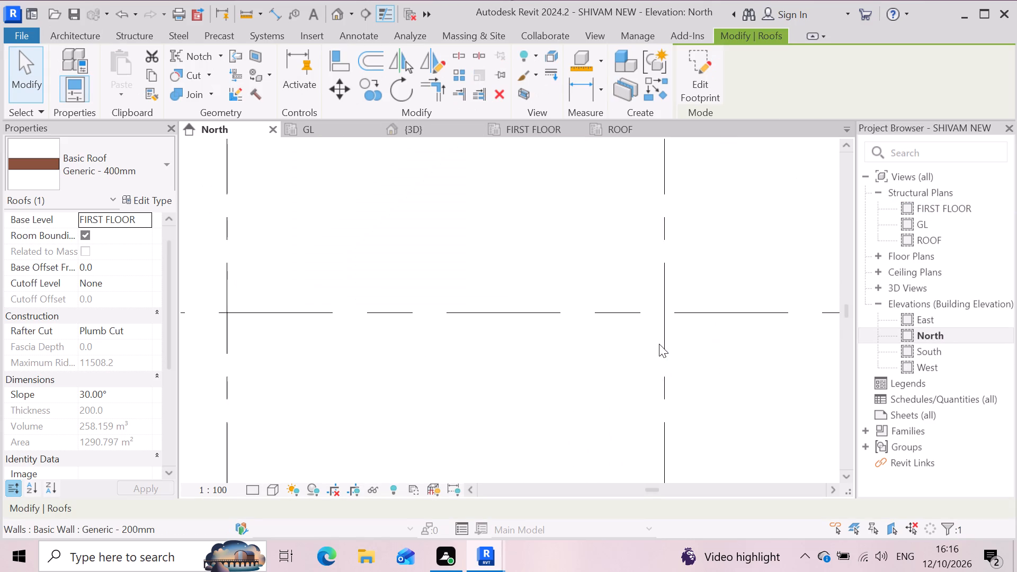
scroll(659, 344, "down", 14)
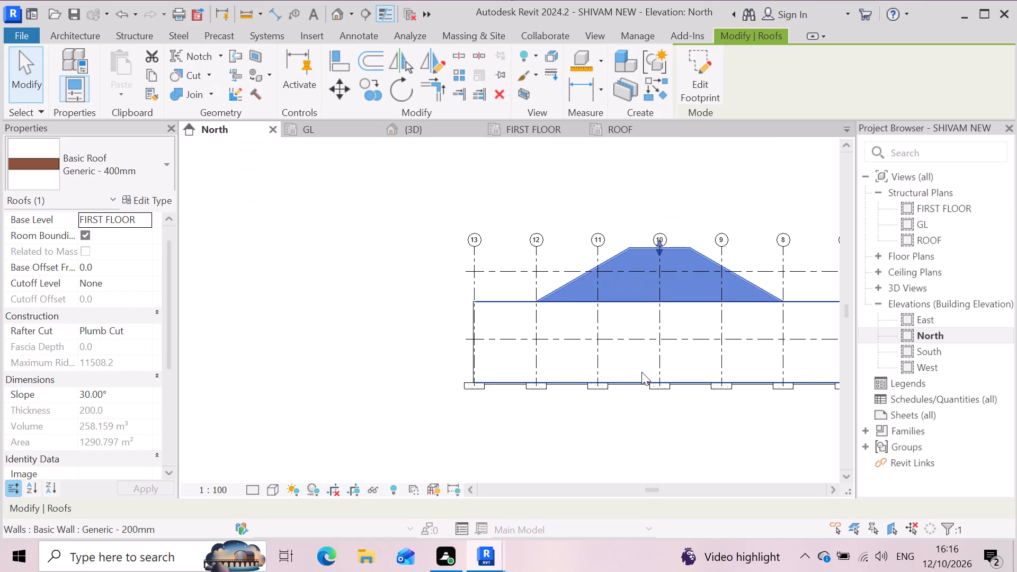
scroll(641, 373, "up", 1)
scroll(613, 248, "up", 3)
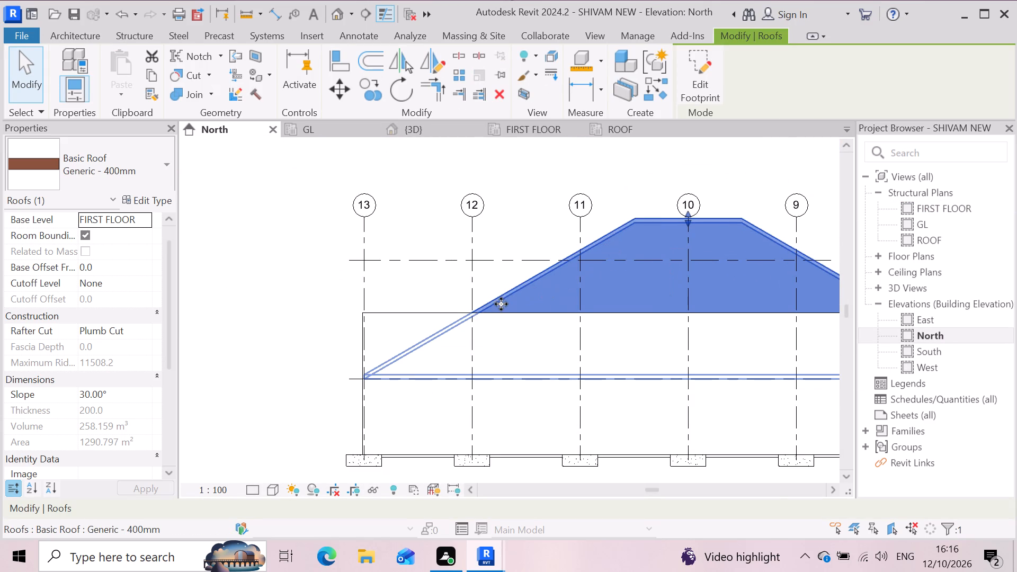
scroll(501, 304, "down", 5)
scroll(501, 305, "up", 2)
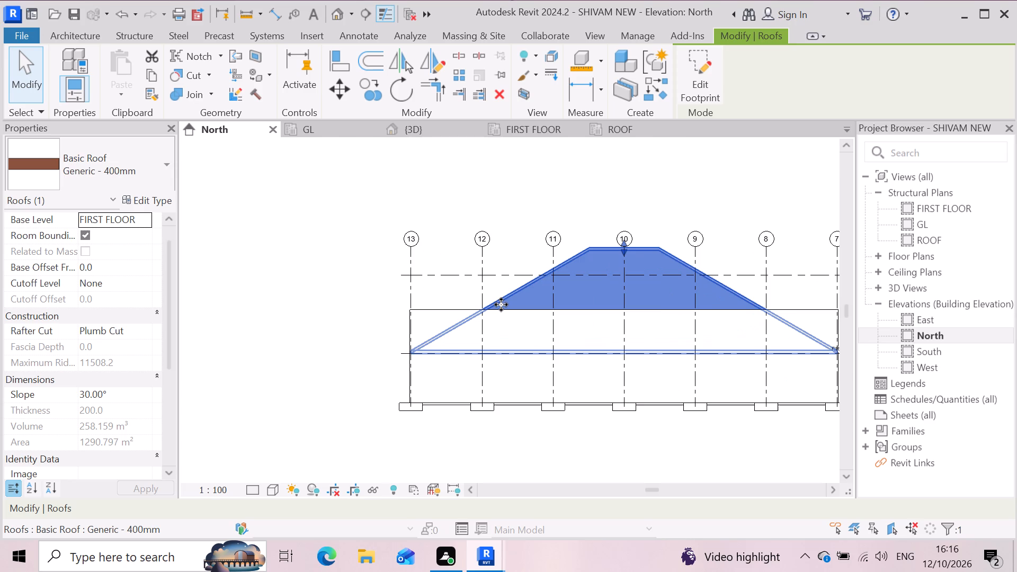
scroll(516, 318, "up", 3)
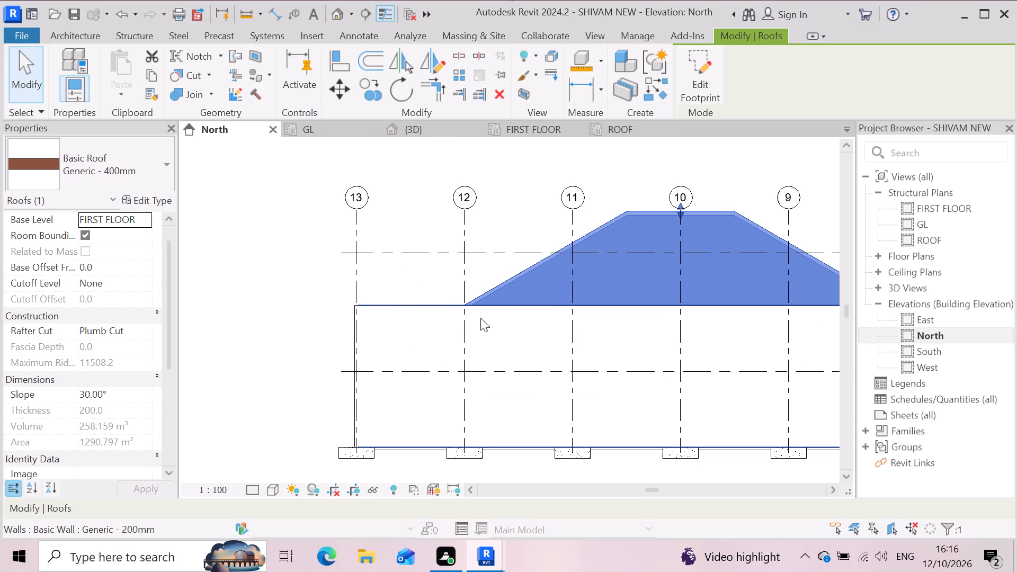
scroll(453, 343, "down", 2)
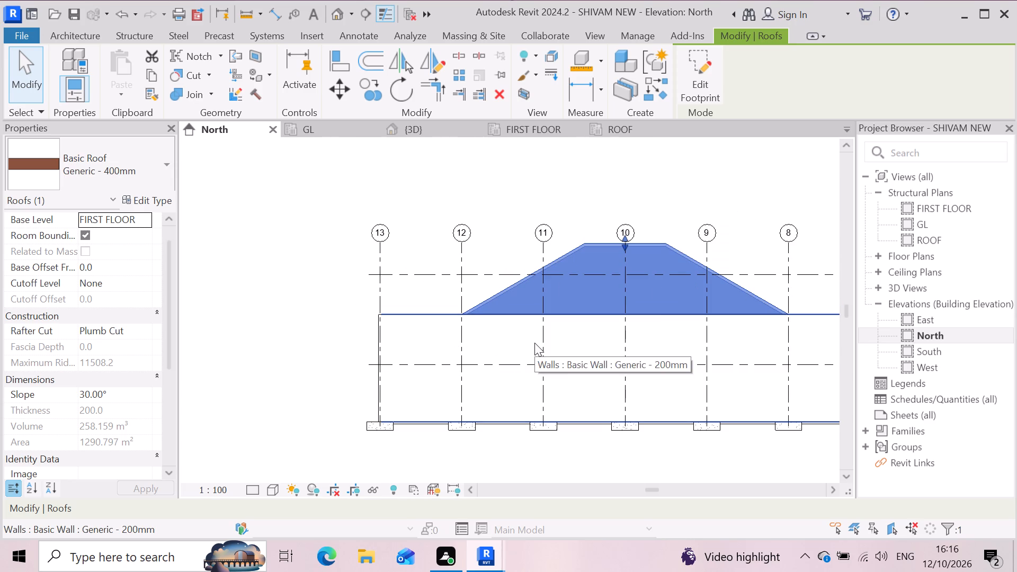
left_click(516, 281)
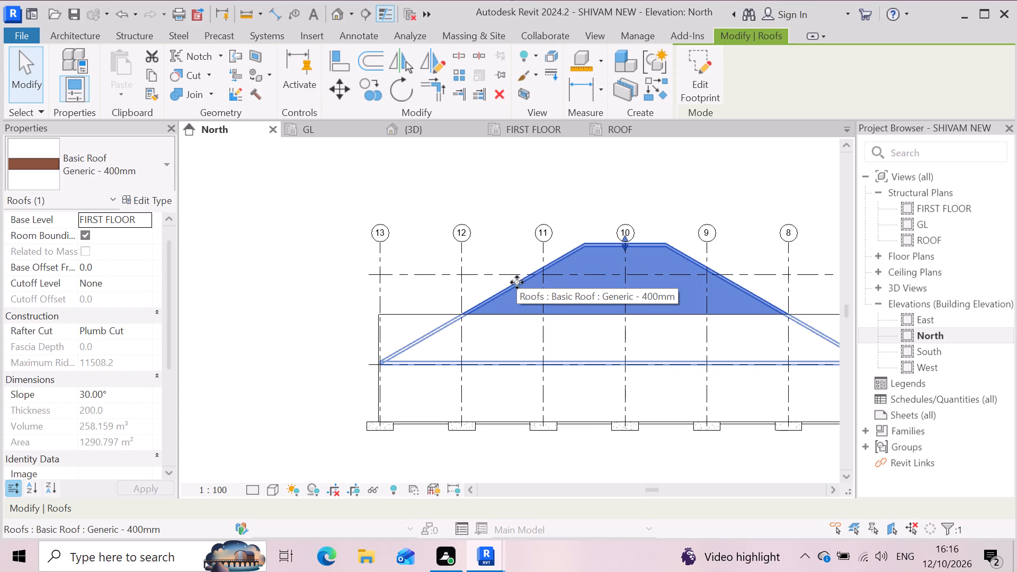
scroll(474, 319, "down", 2)
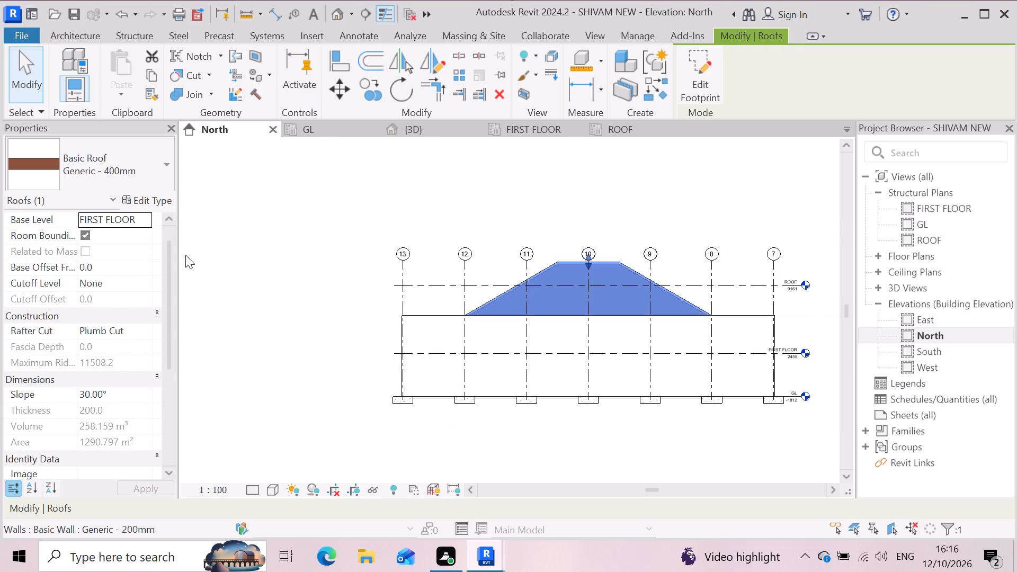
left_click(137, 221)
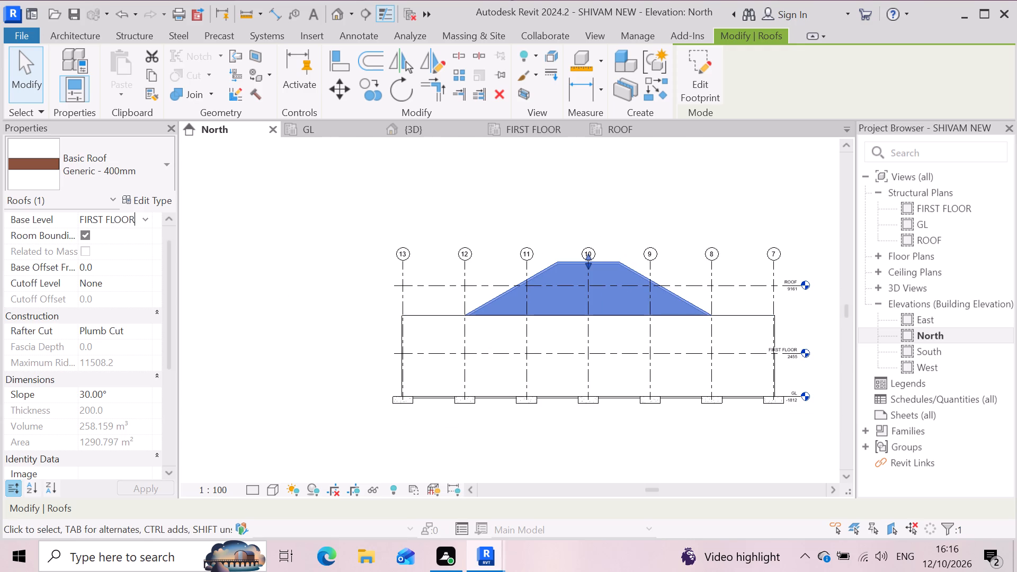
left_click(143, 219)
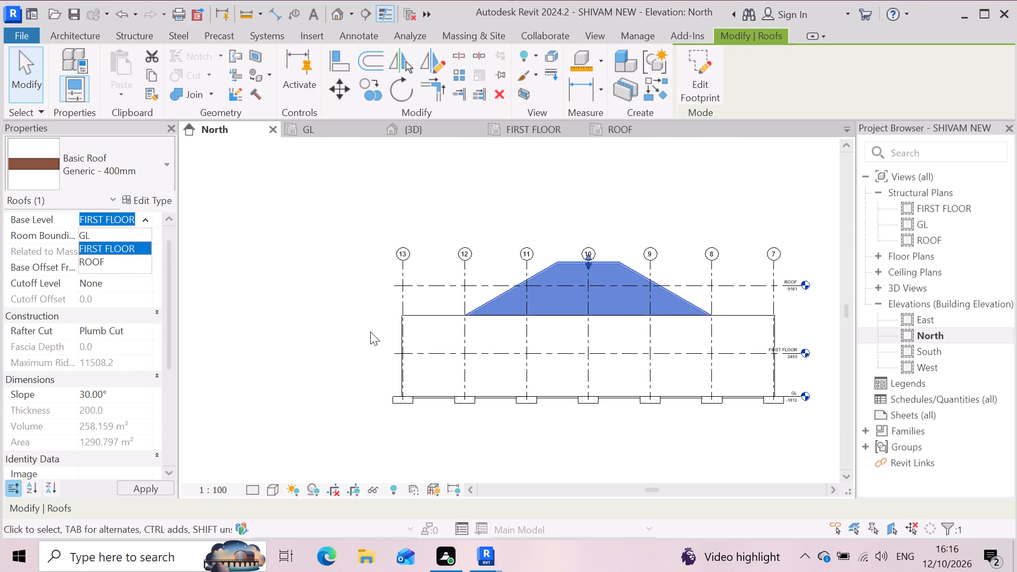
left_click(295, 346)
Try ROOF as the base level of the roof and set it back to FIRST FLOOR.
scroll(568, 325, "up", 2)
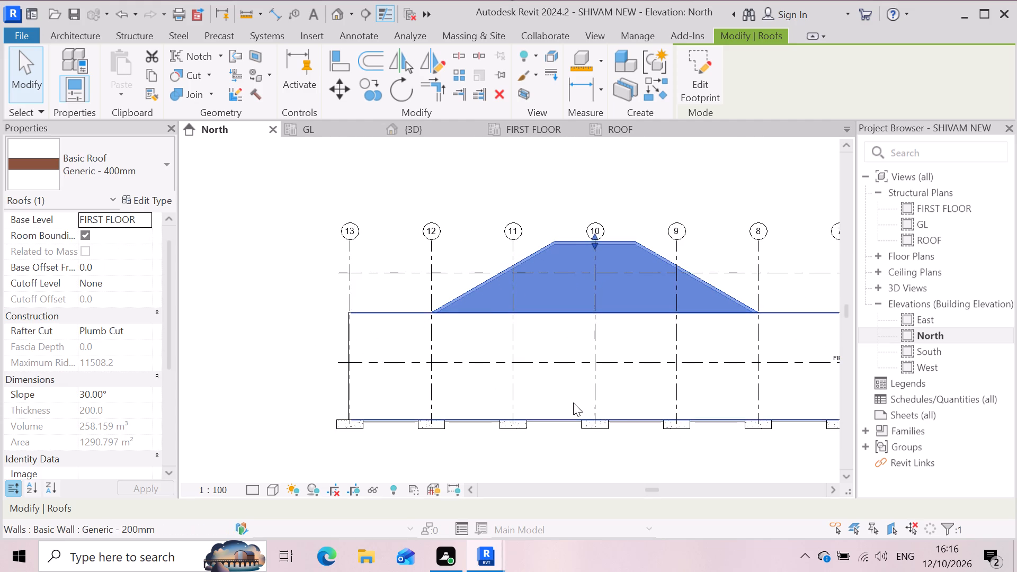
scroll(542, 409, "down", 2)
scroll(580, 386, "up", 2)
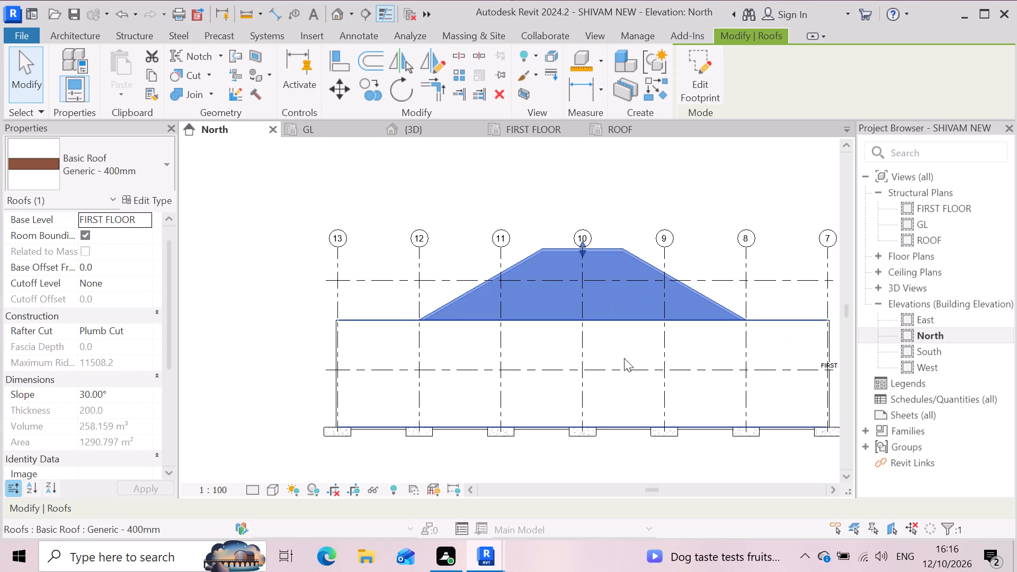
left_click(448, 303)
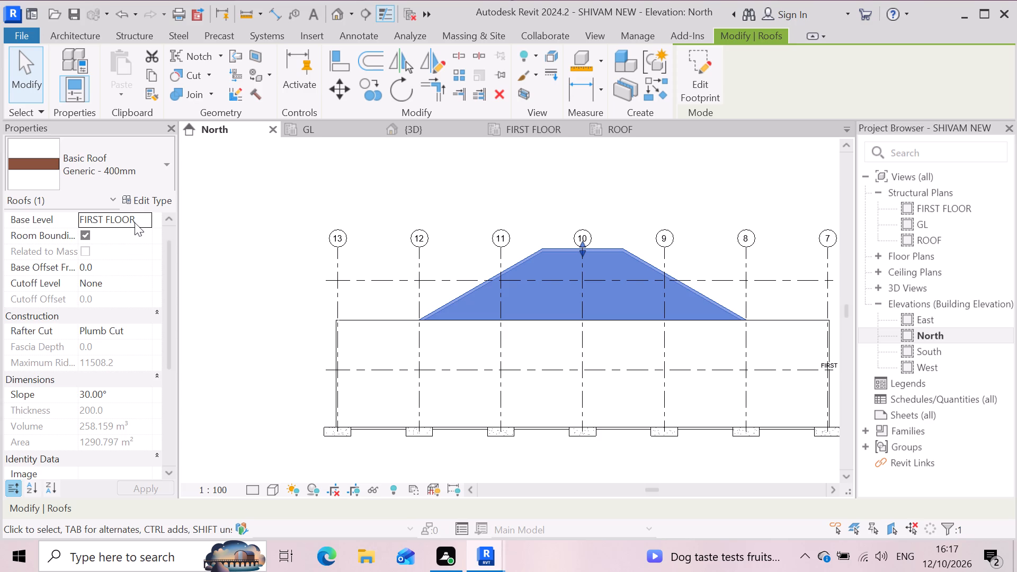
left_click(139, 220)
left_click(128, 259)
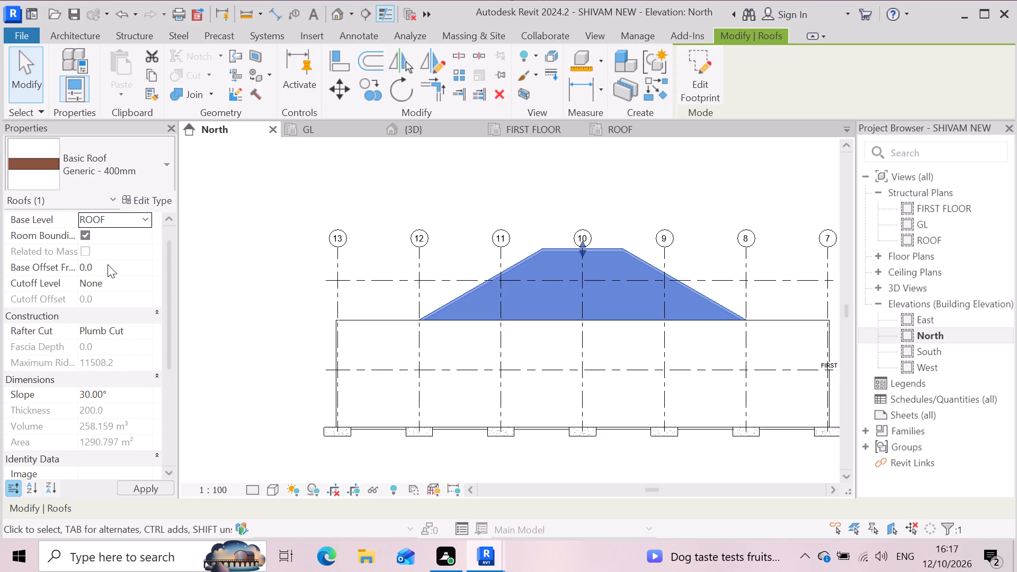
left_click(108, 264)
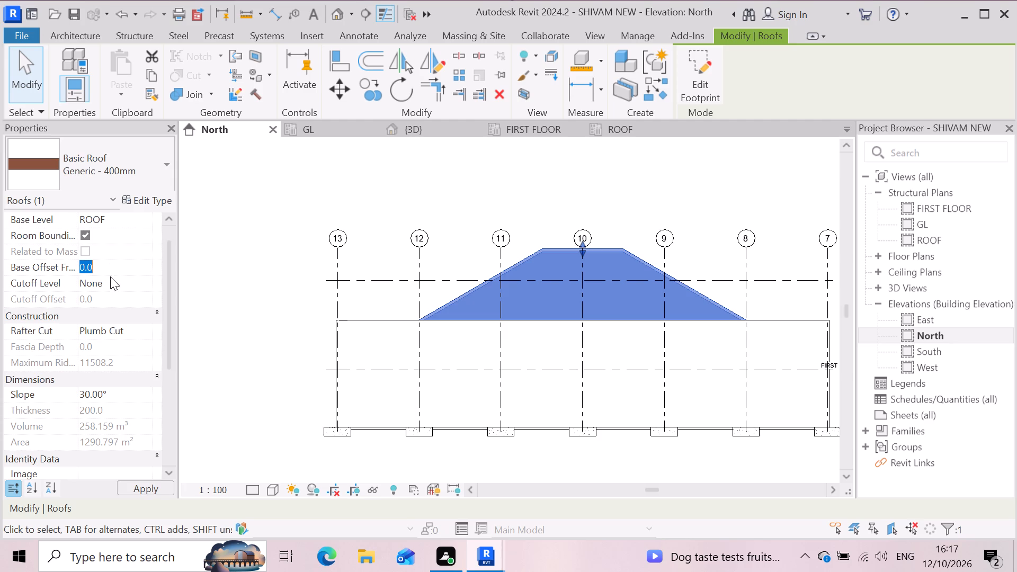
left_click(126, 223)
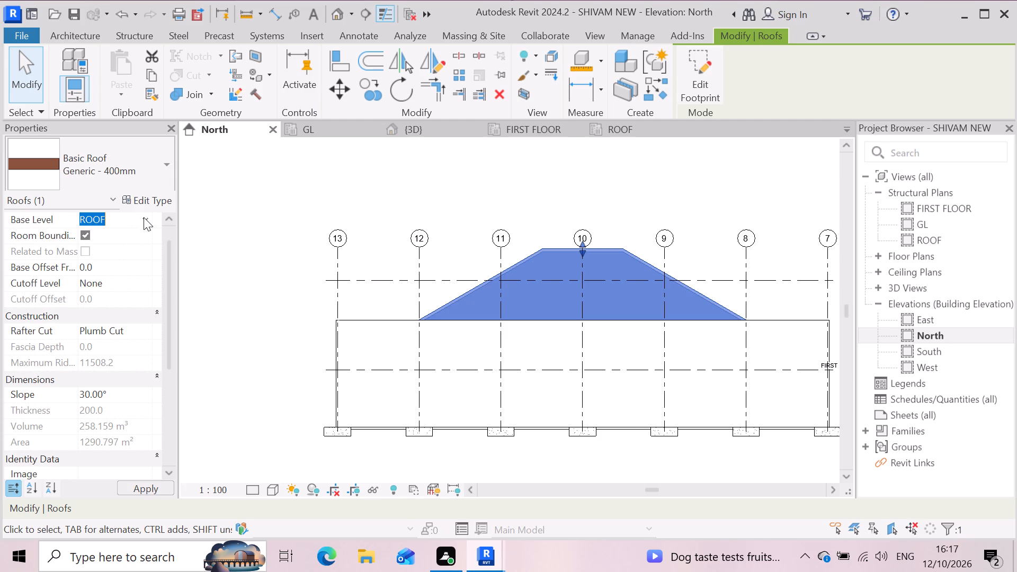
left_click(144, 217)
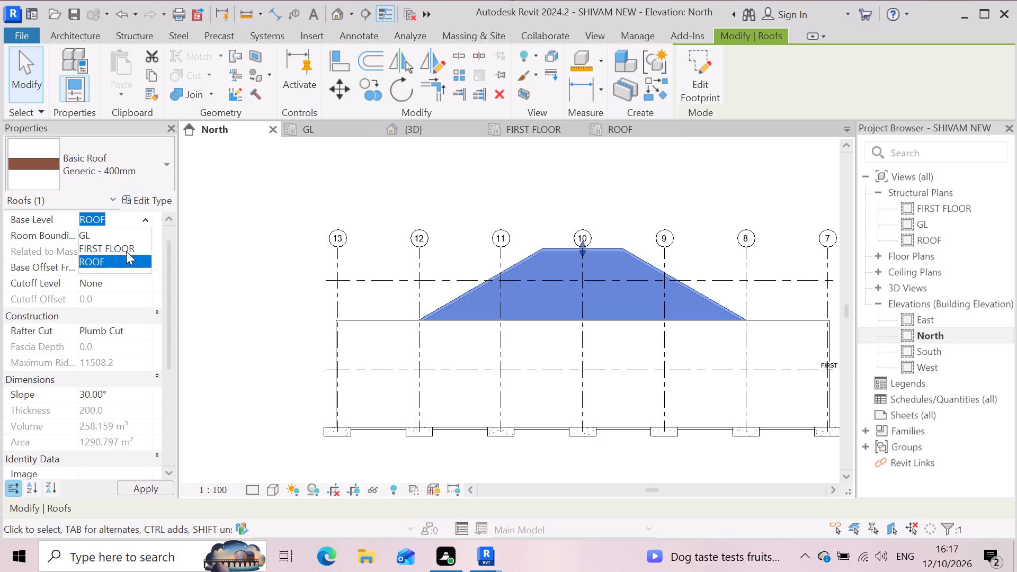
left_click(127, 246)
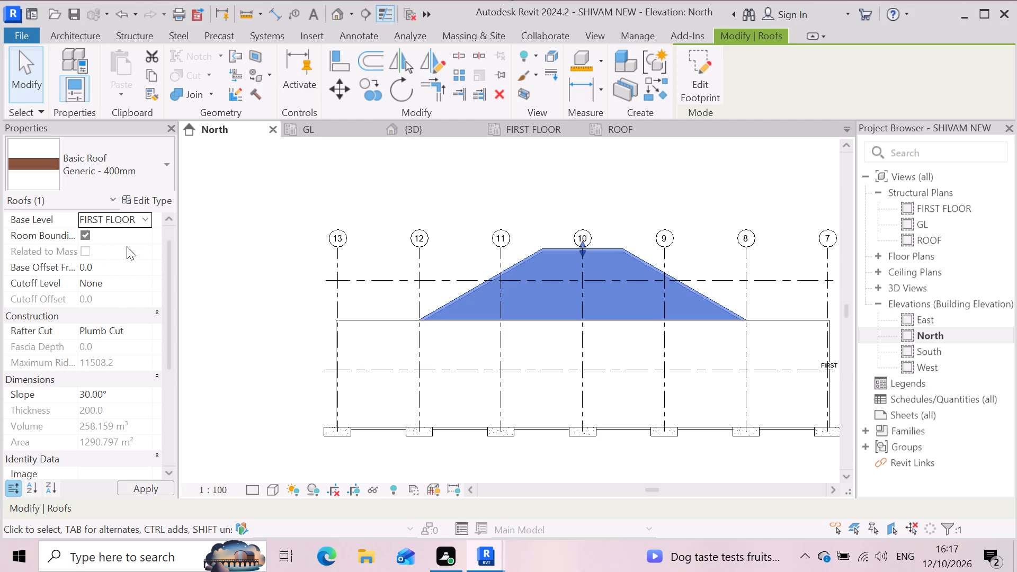
Review the roof's instance properties and examine its slope against the wall top and grids in the North elevation.
scroll(89, 363, "down", 4)
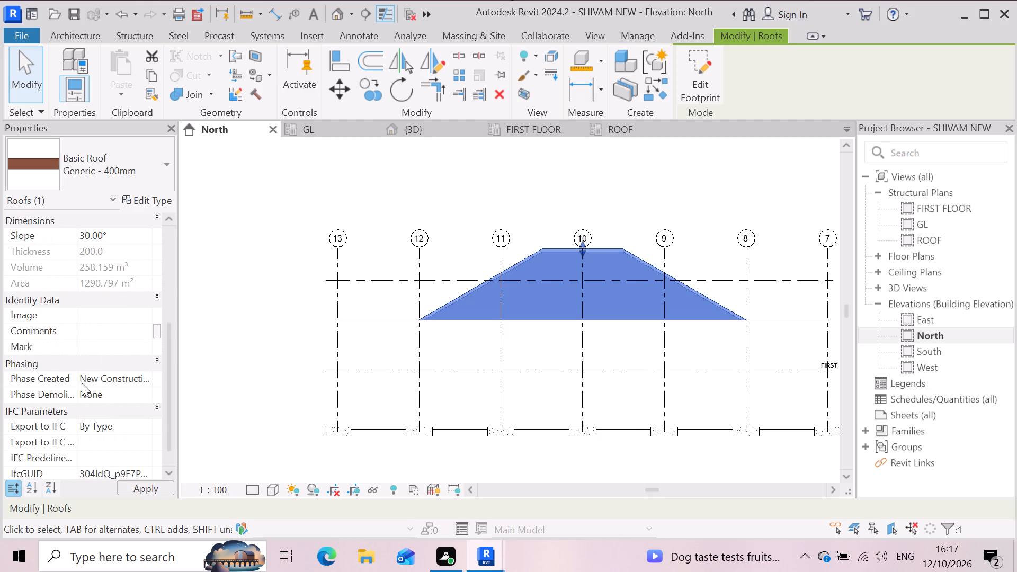
scroll(7, 532, "up", 2)
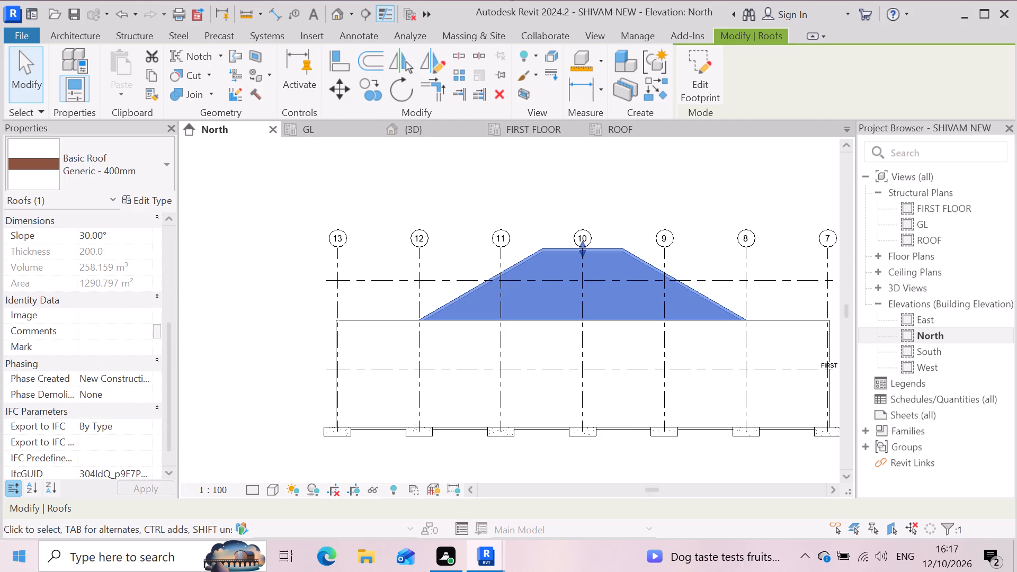
scroll(40, 553, "up", 3)
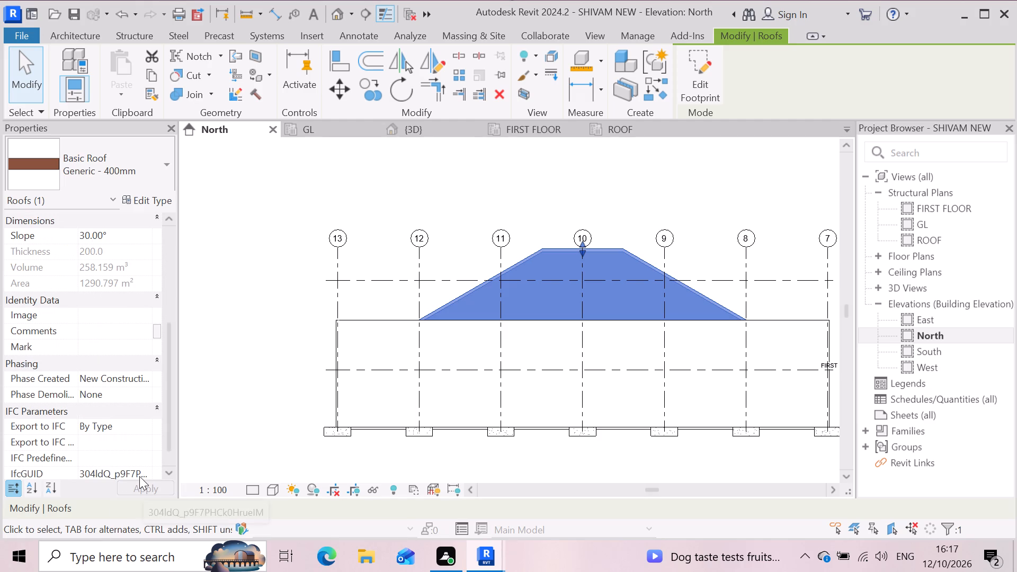
left_click(139, 476)
scroll(216, 368, "down", 2)
left_click(245, 405)
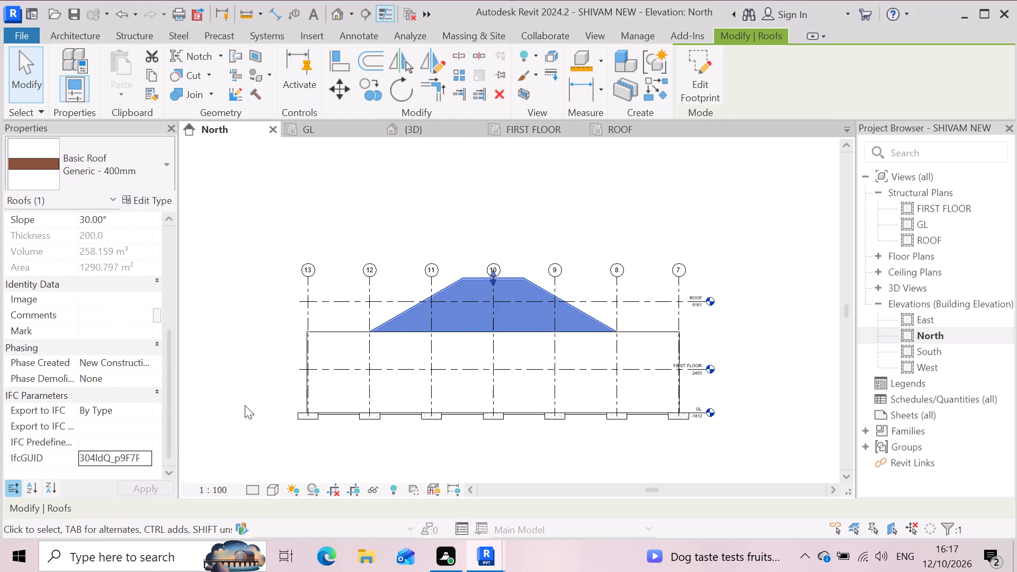
scroll(264, 383, "down", 1)
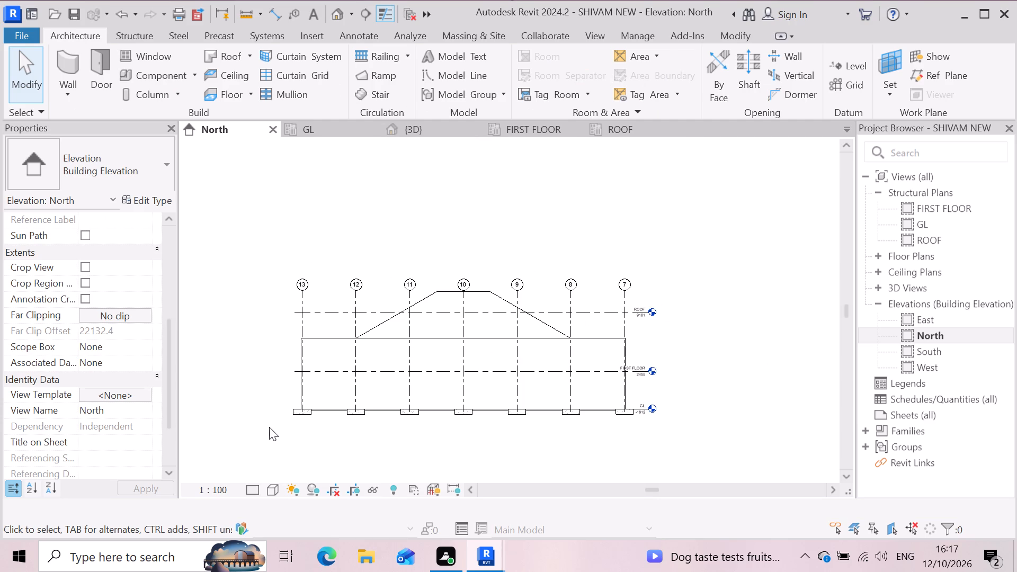
scroll(356, 342, "up", 5)
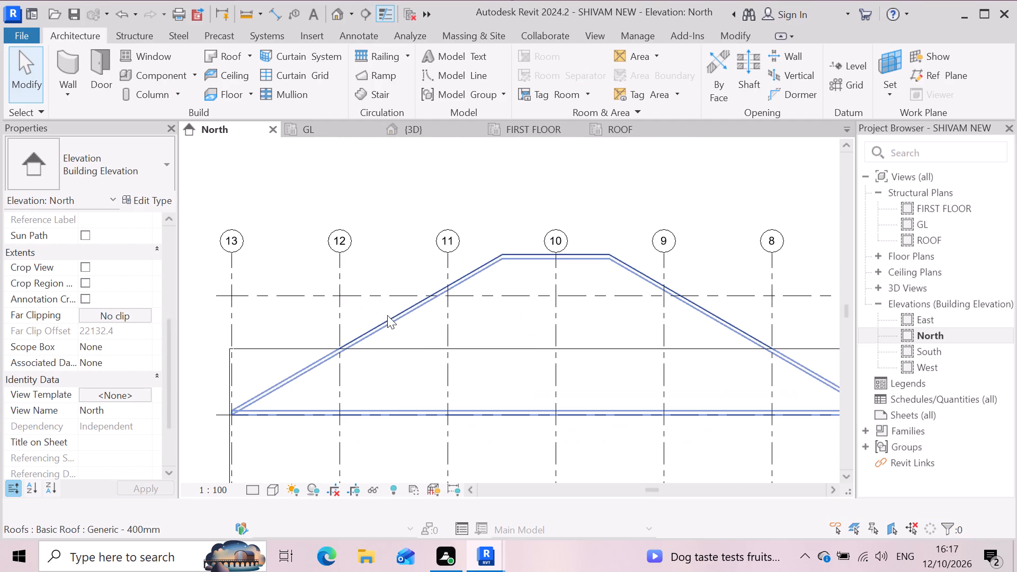
left_click(379, 330)
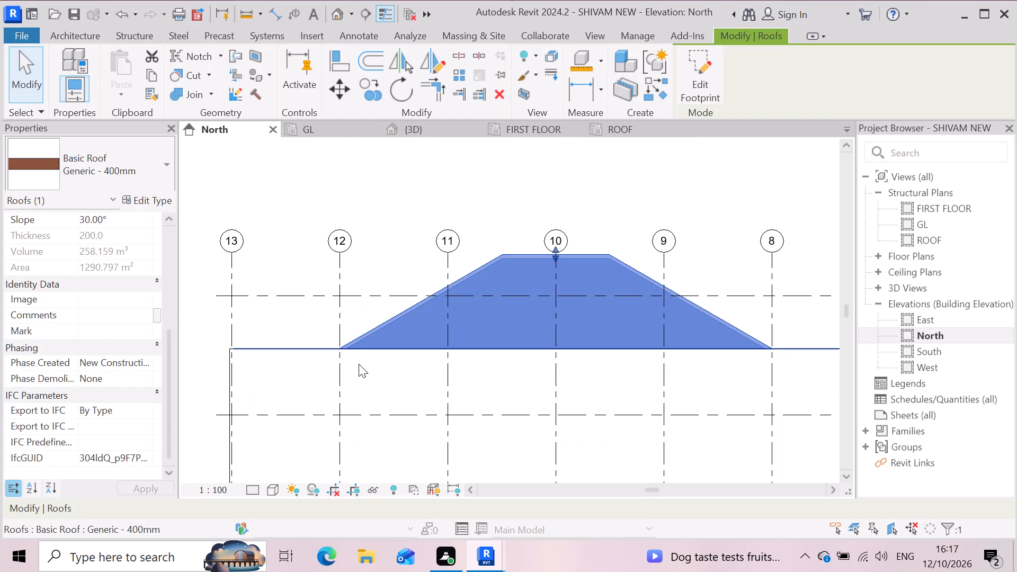
scroll(562, 247, "up", 7)
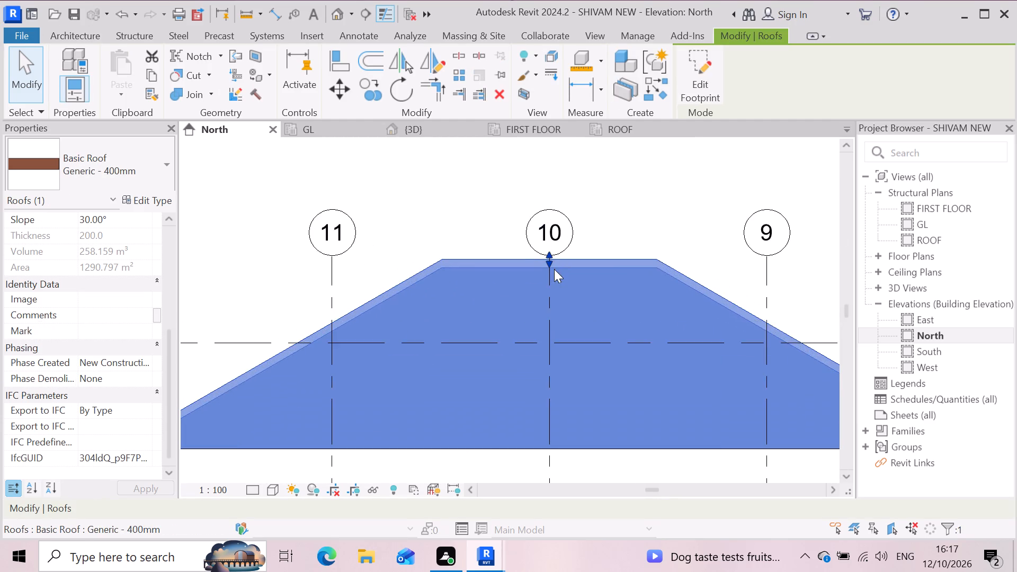
scroll(457, 310, "down", 9)
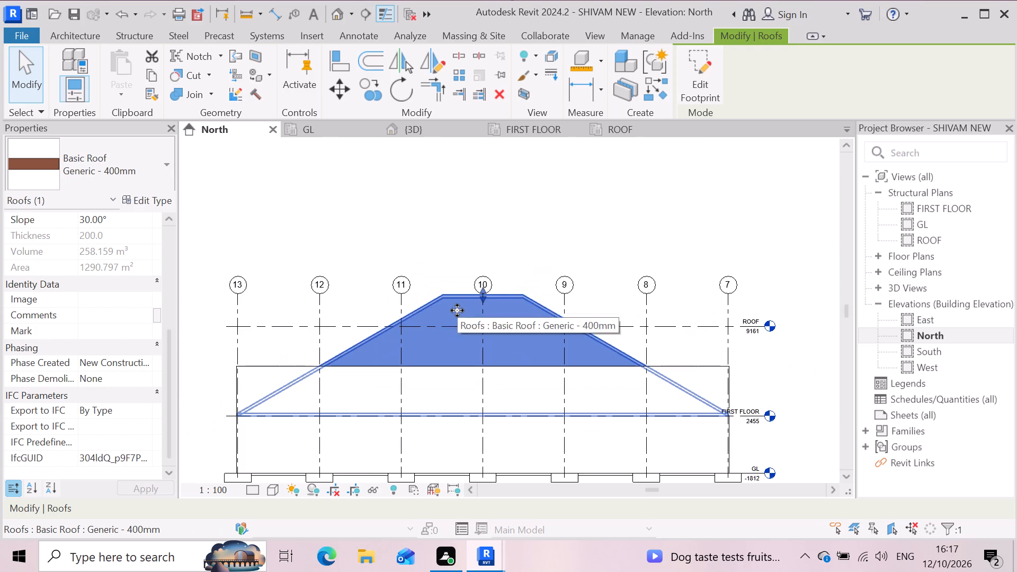
scroll(611, 410, "up", 1)
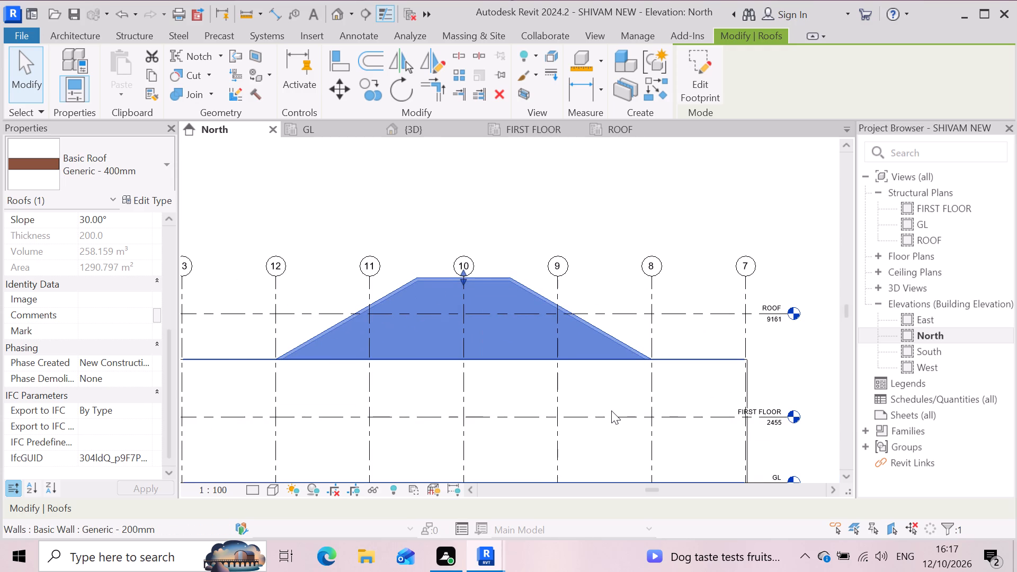
scroll(636, 391, "up", 2)
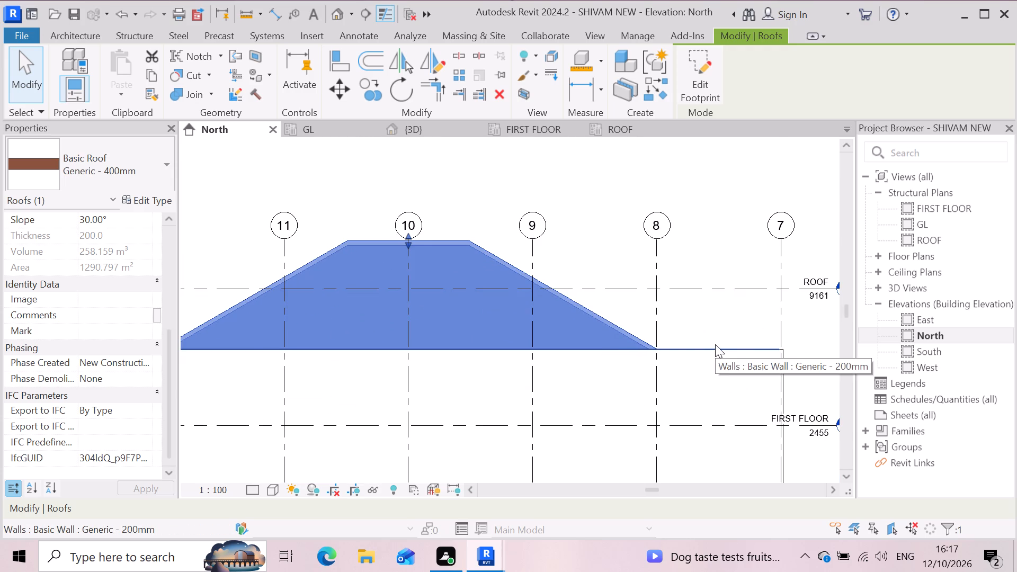
scroll(715, 344, "down", 2)
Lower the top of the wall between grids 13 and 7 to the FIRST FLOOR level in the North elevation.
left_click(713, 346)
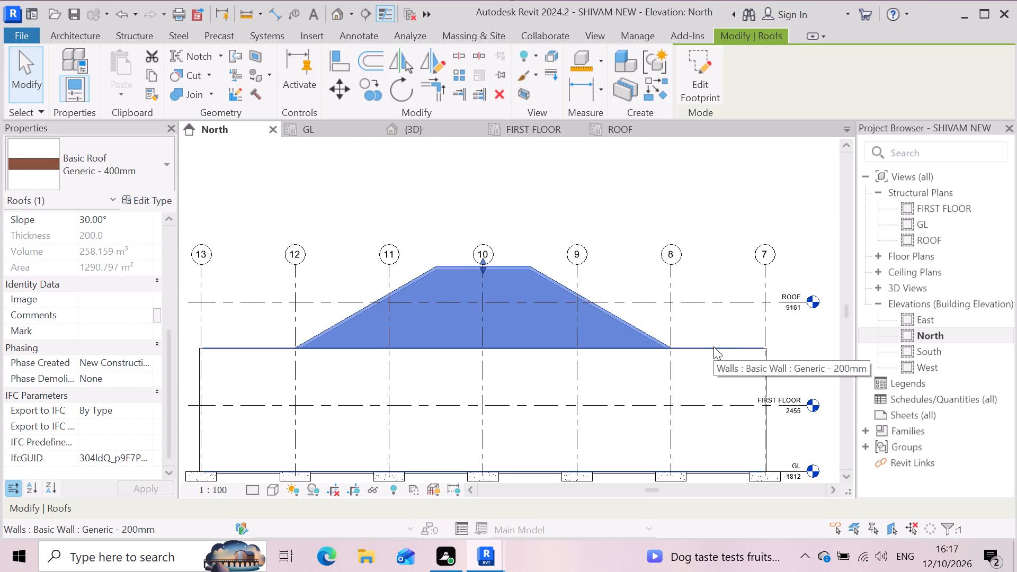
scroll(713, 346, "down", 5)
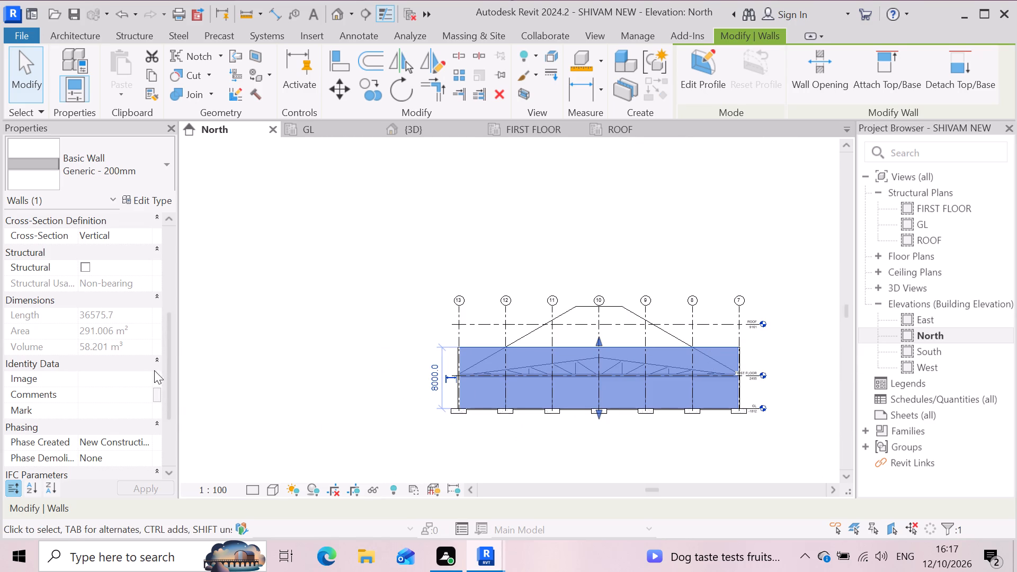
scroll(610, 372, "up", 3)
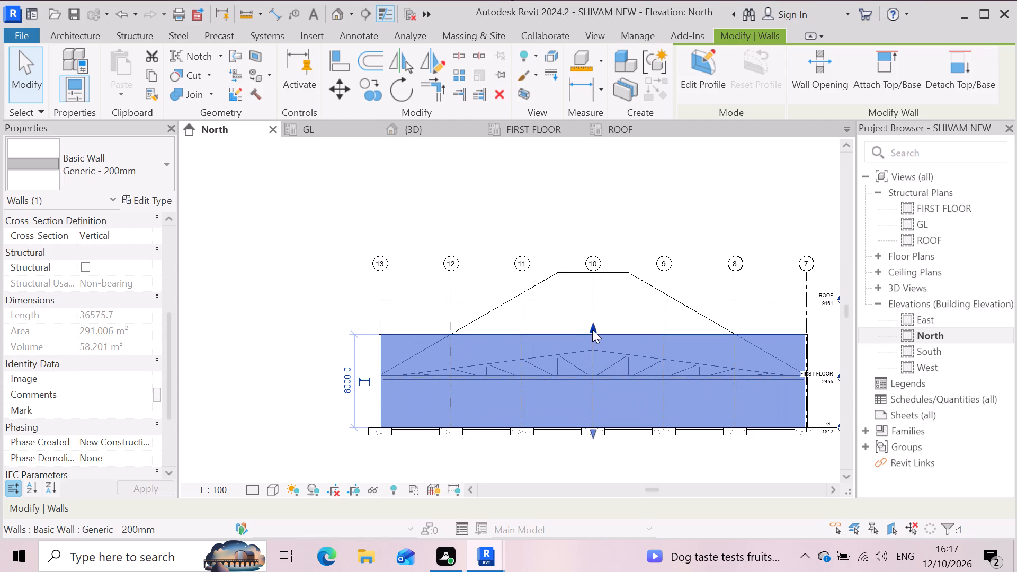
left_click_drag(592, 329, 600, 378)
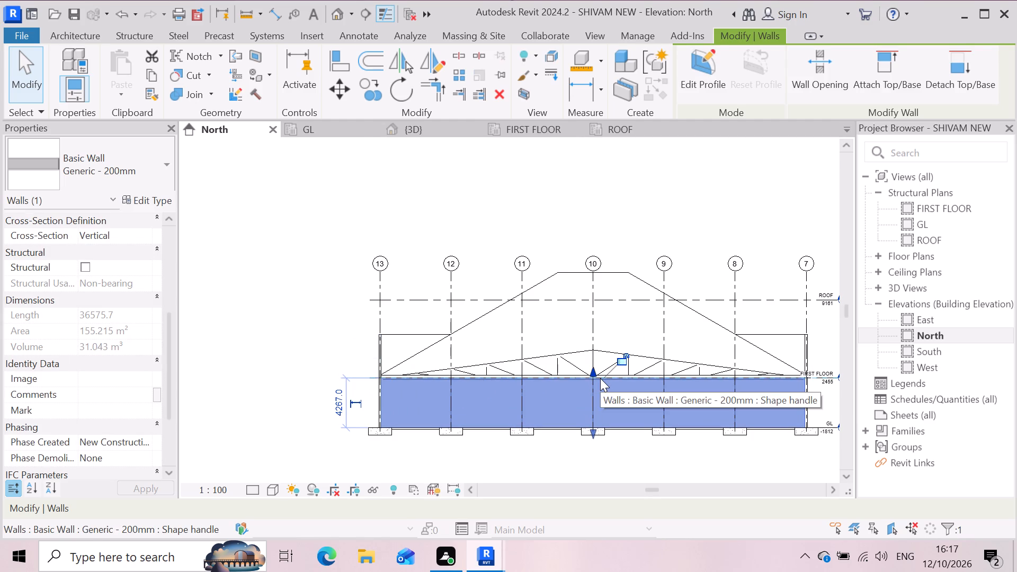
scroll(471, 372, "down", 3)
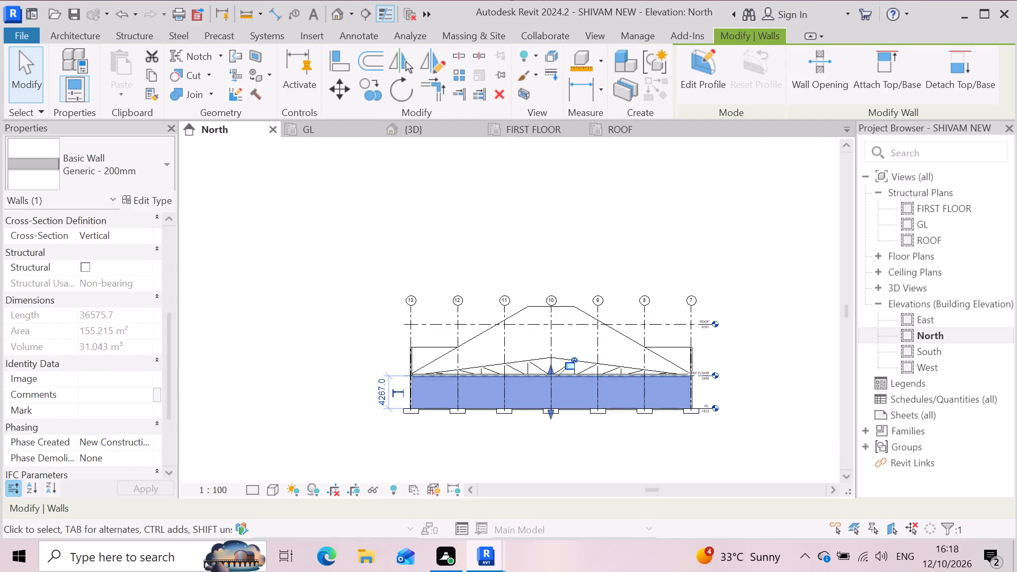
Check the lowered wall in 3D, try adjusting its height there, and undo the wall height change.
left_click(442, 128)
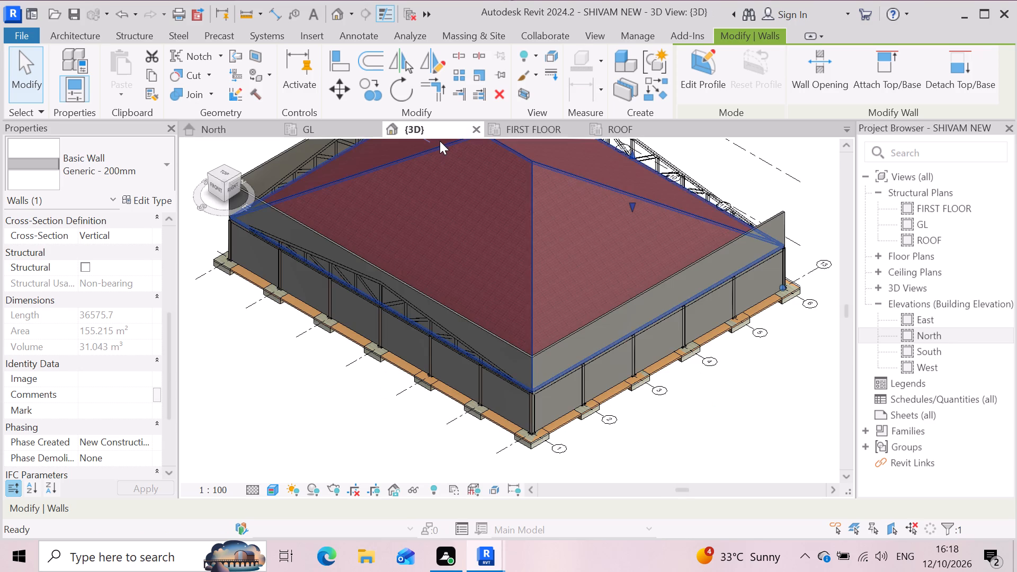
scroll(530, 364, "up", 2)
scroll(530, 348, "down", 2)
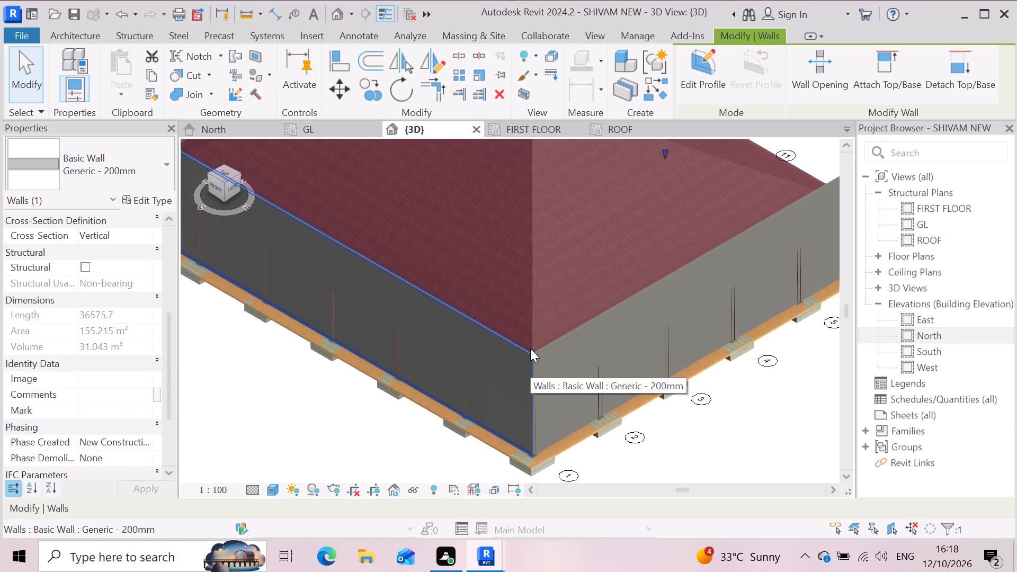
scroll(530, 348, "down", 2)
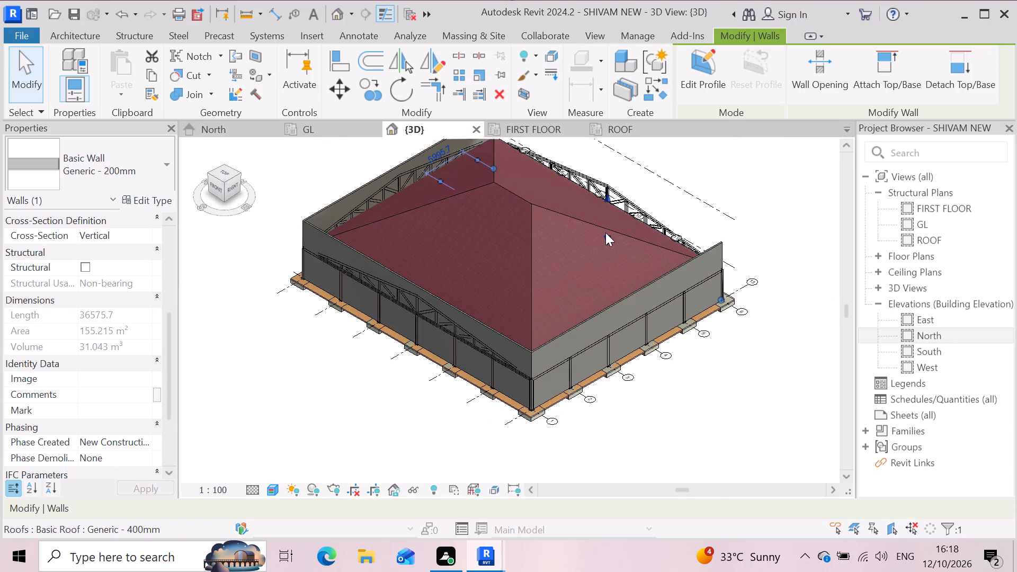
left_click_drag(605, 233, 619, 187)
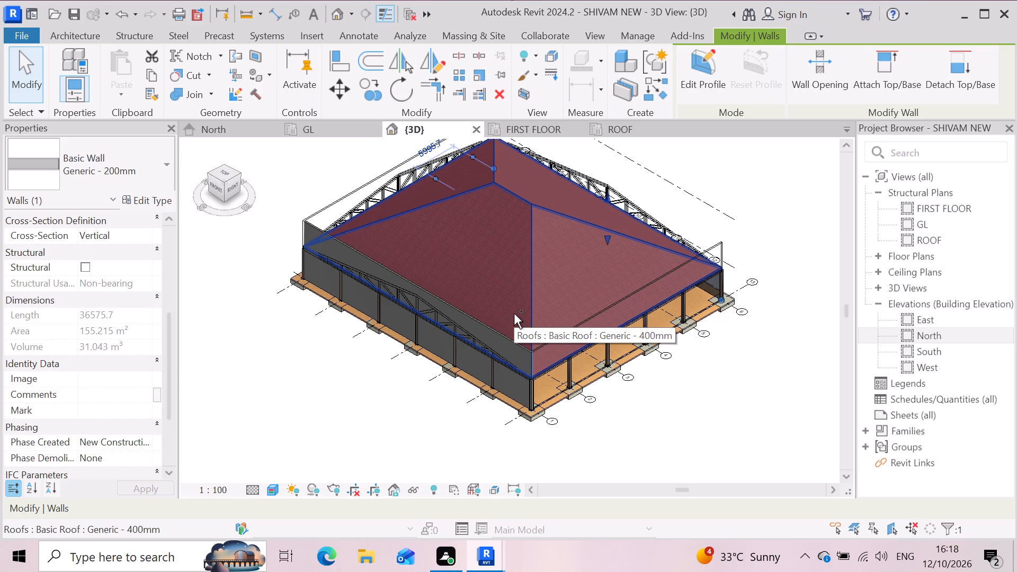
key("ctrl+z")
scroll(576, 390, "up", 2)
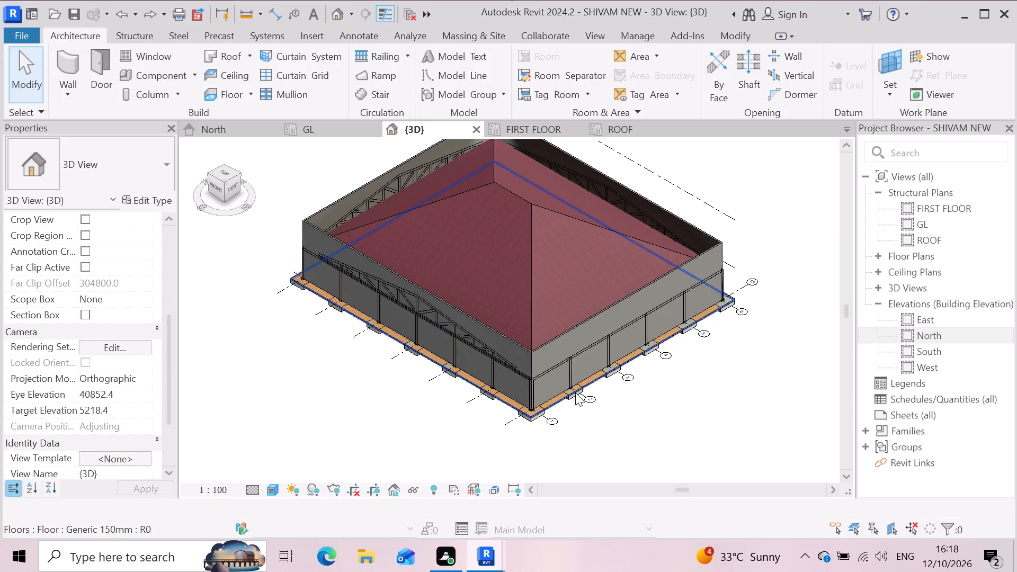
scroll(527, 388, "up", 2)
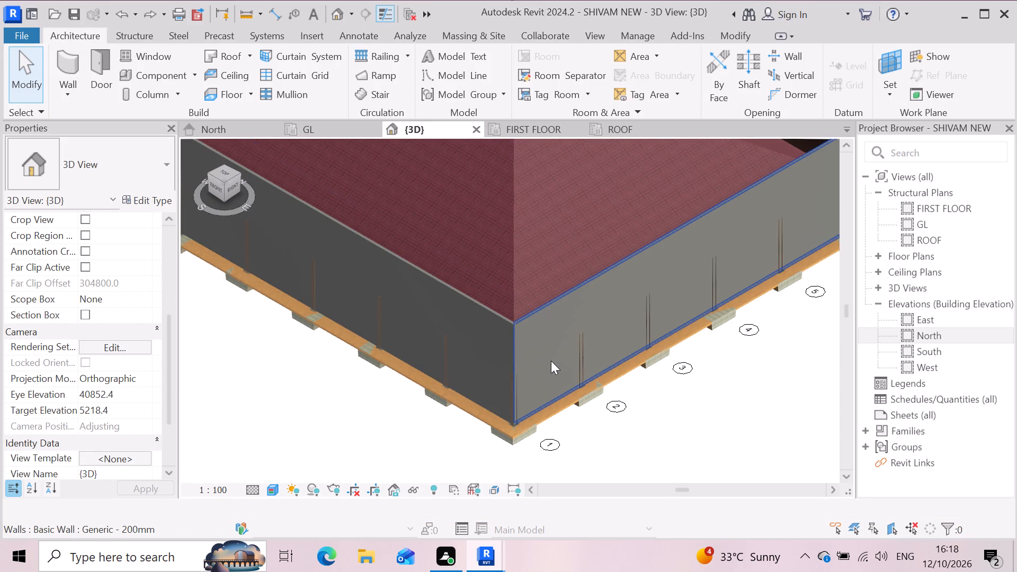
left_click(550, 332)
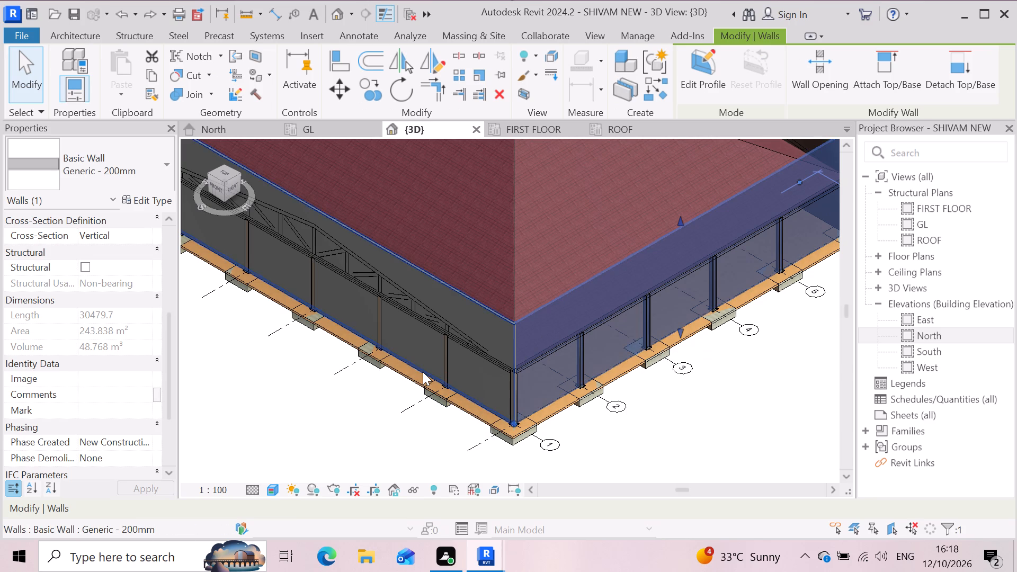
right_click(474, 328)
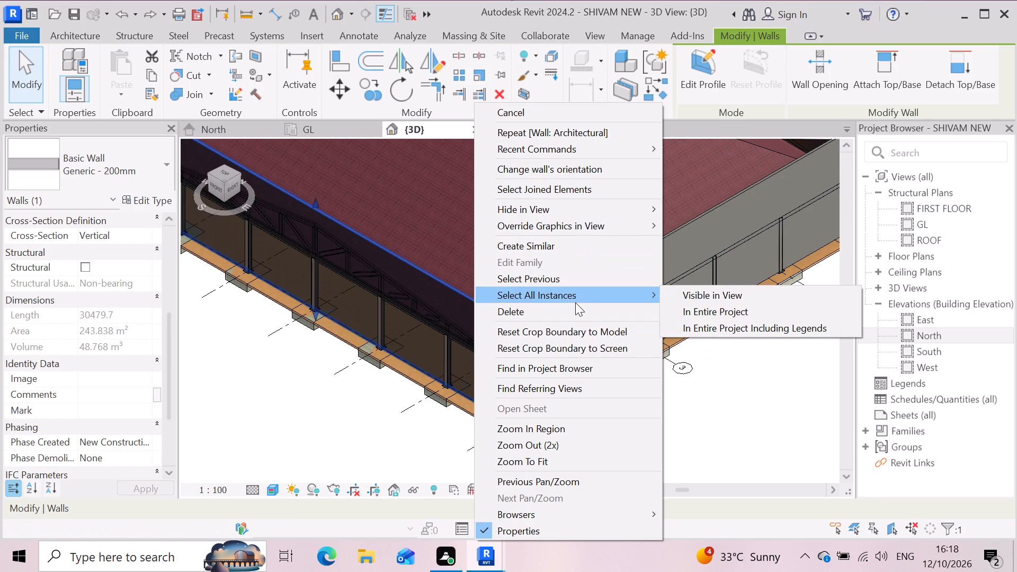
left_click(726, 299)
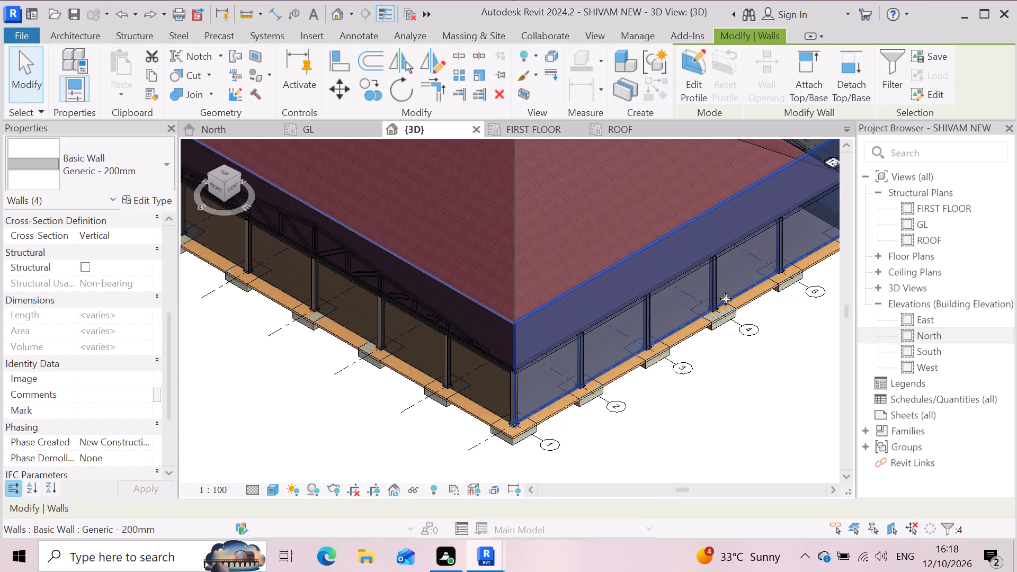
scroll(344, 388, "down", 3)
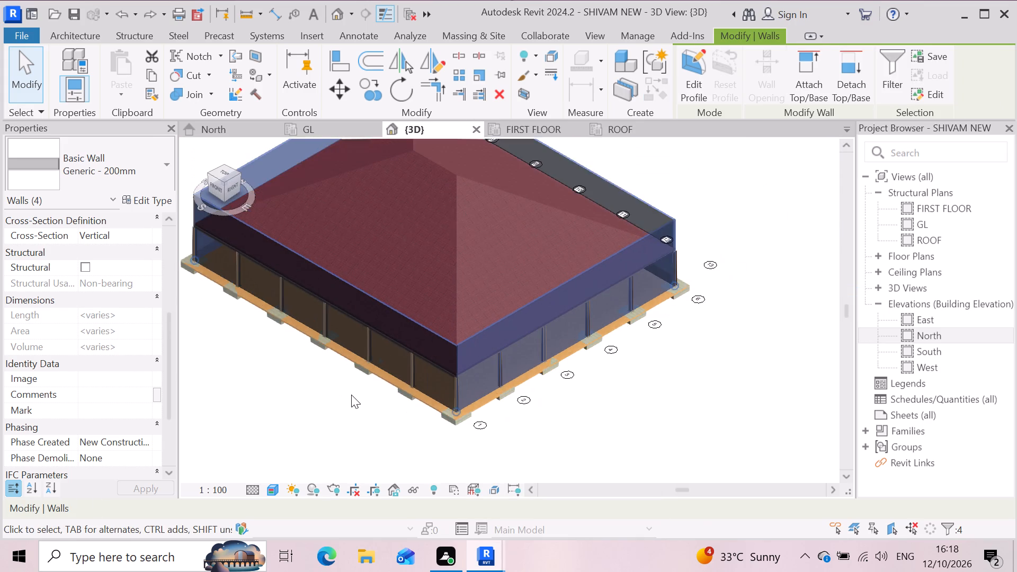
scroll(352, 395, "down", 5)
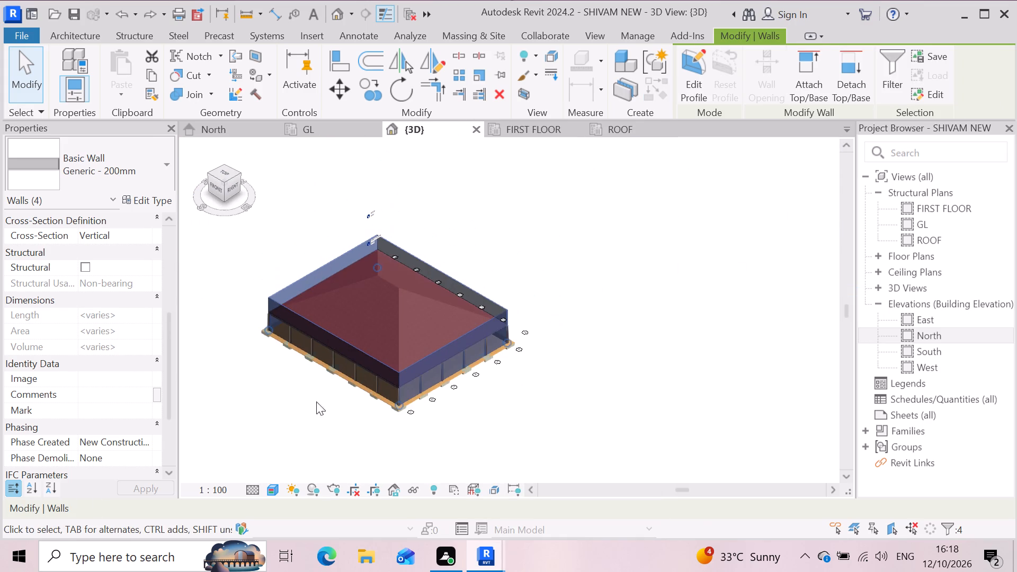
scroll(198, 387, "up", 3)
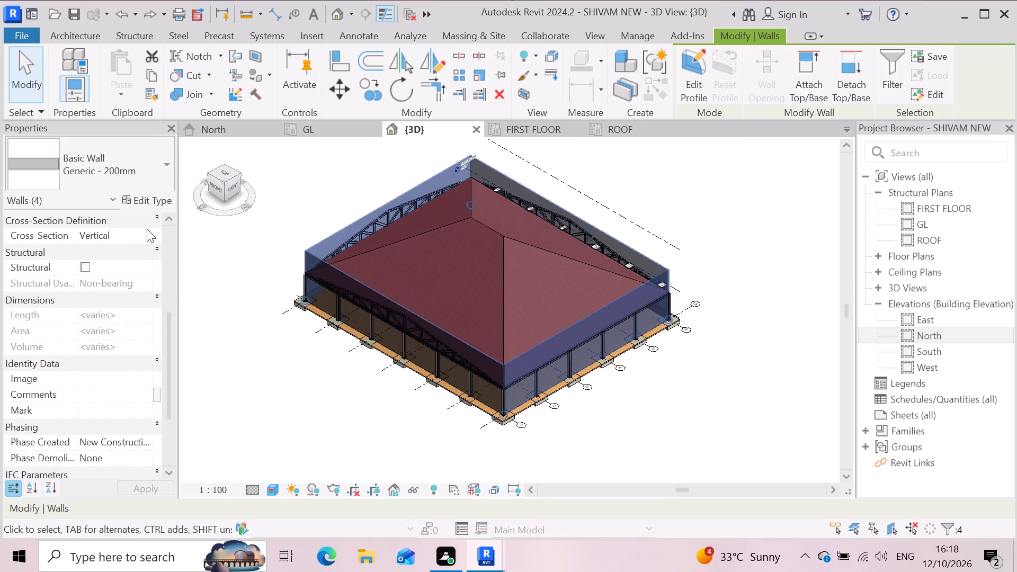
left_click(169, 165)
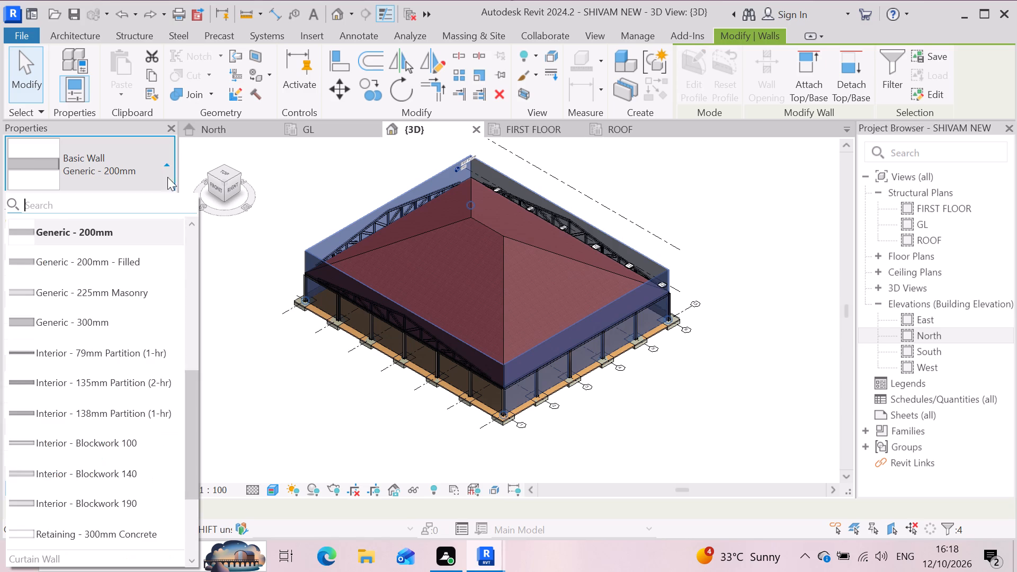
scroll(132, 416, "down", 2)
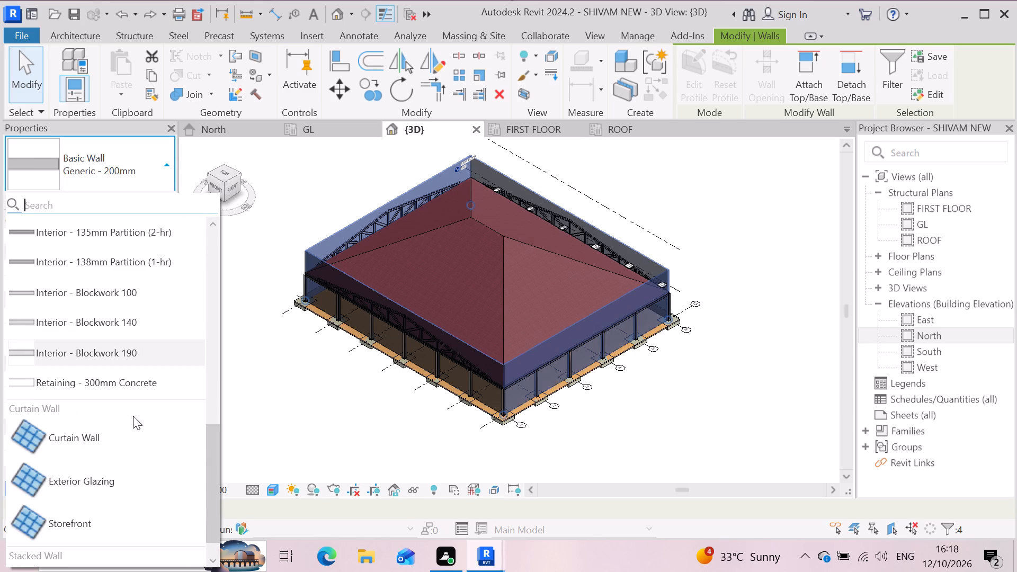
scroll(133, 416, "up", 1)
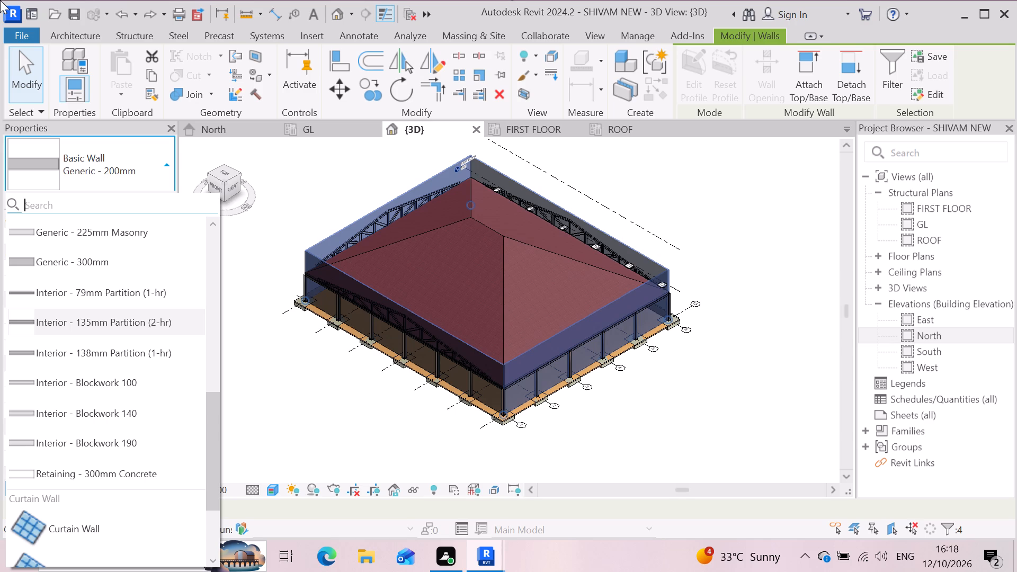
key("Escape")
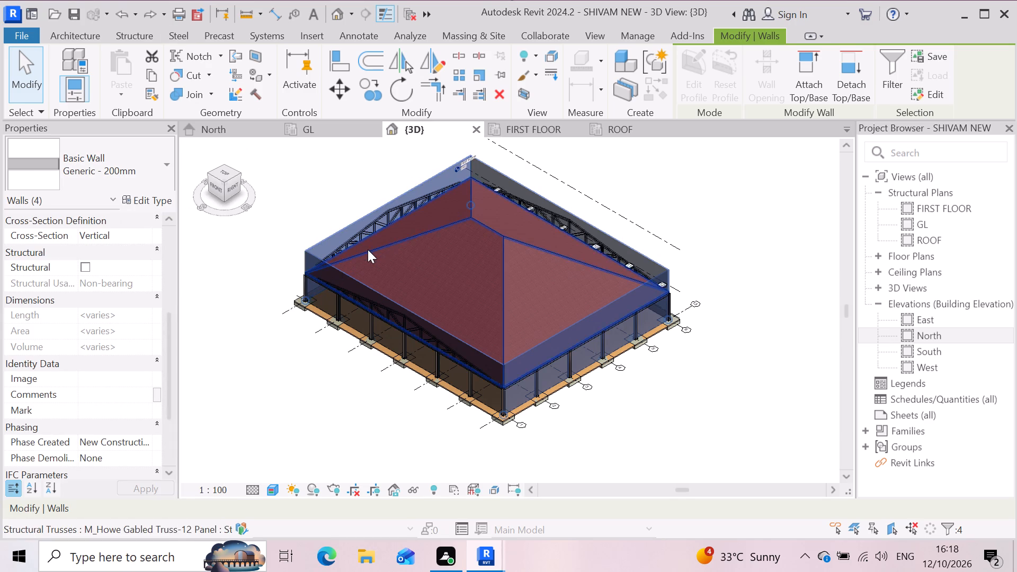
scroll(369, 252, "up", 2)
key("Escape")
Review the roof's instance properties, including its base offset and slope, and look through the available roof types.
left_click(444, 208)
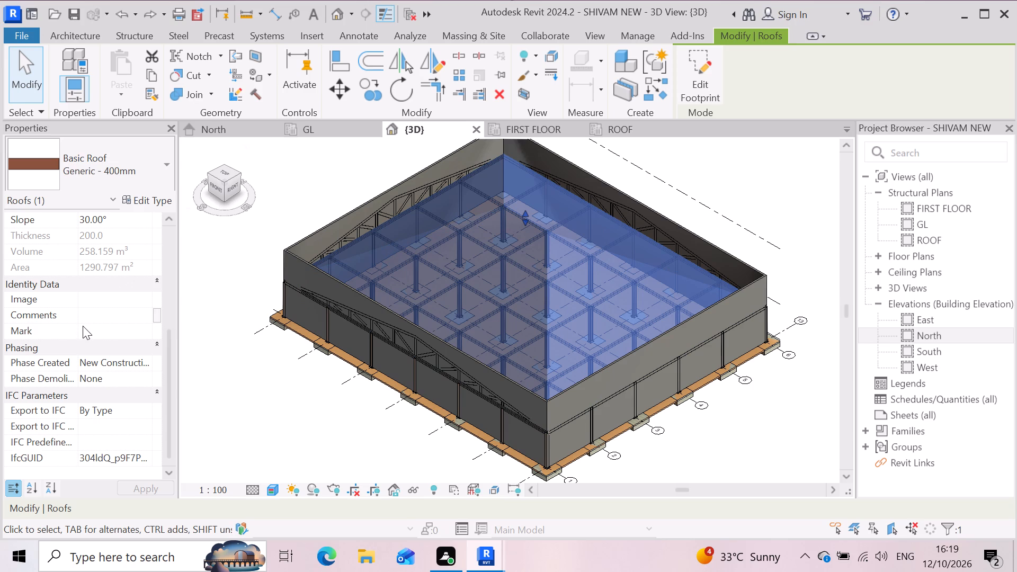
scroll(83, 325, "down", 3)
scroll(84, 320, "up", 3)
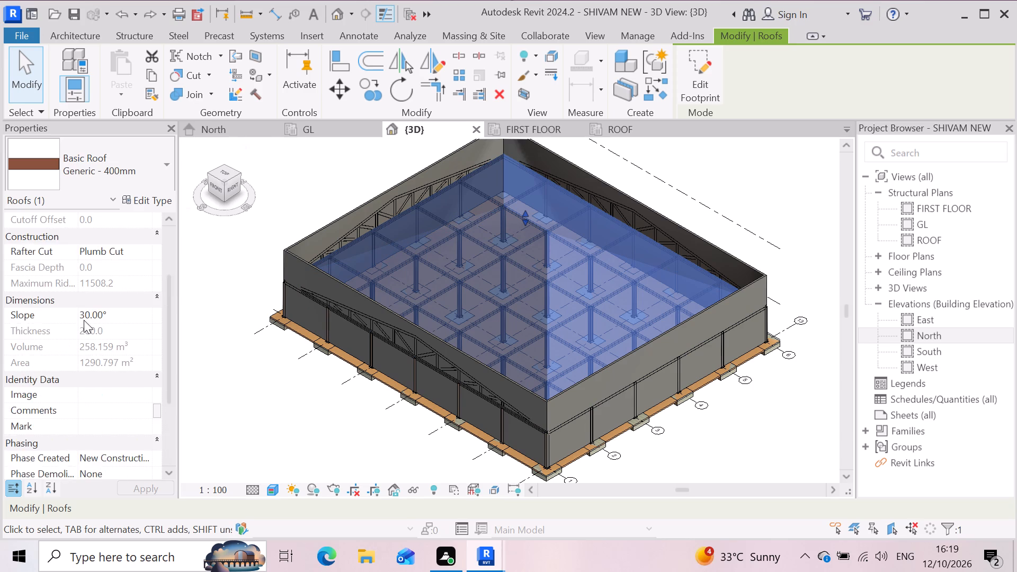
scroll(84, 320, "up", 6)
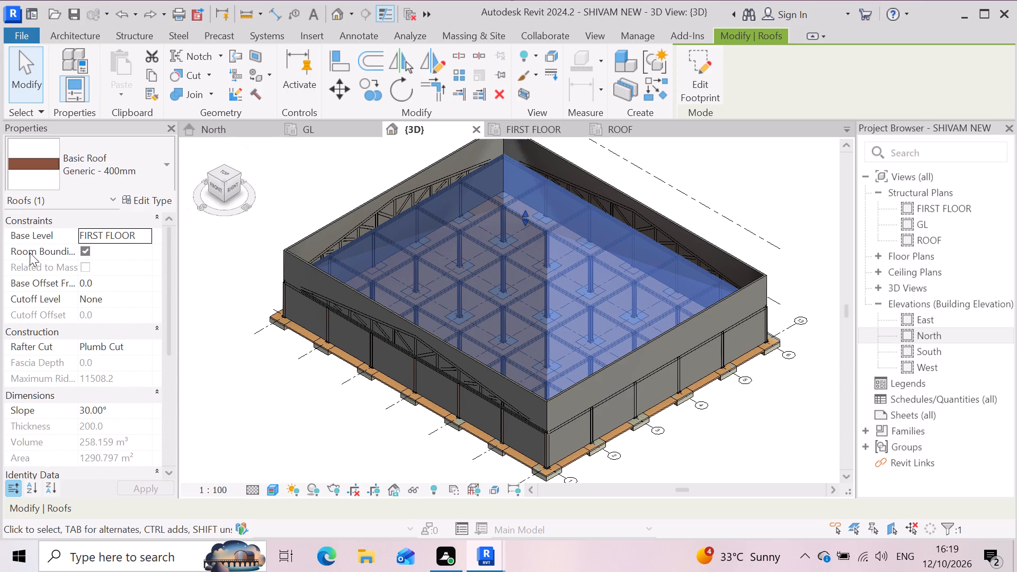
left_click(95, 278)
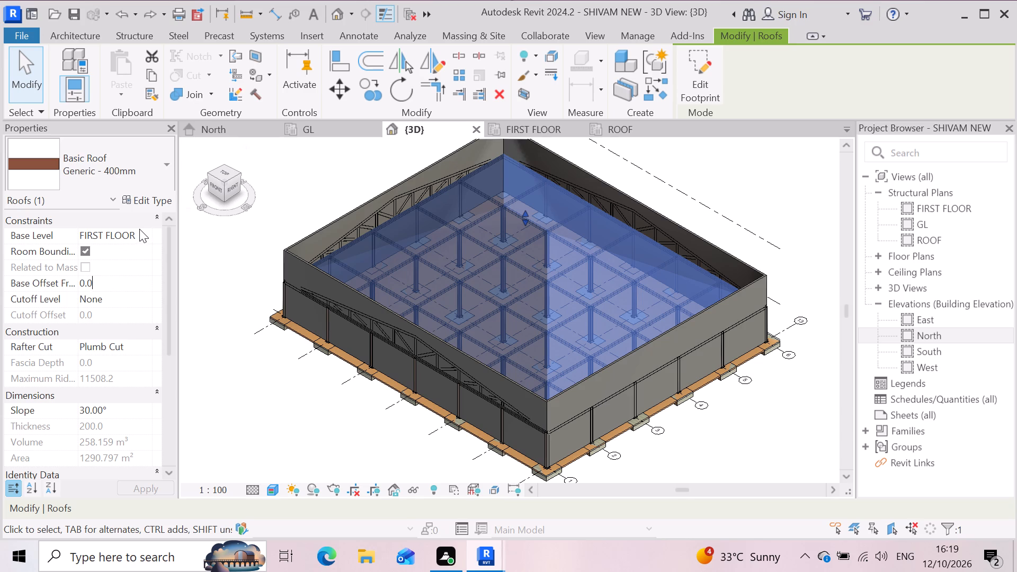
left_click(163, 158)
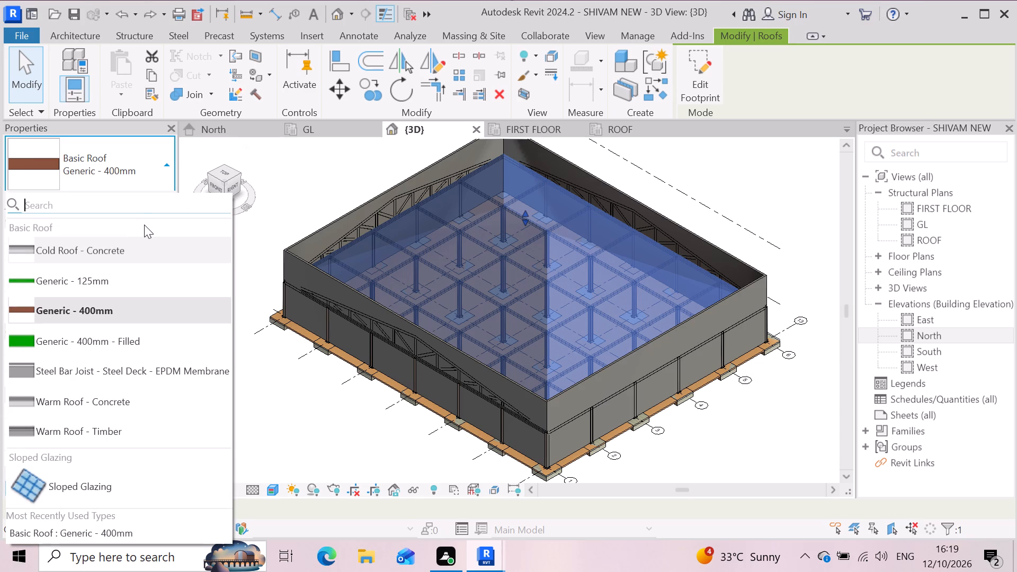
scroll(118, 301, "down", 1)
left_click(145, 180)
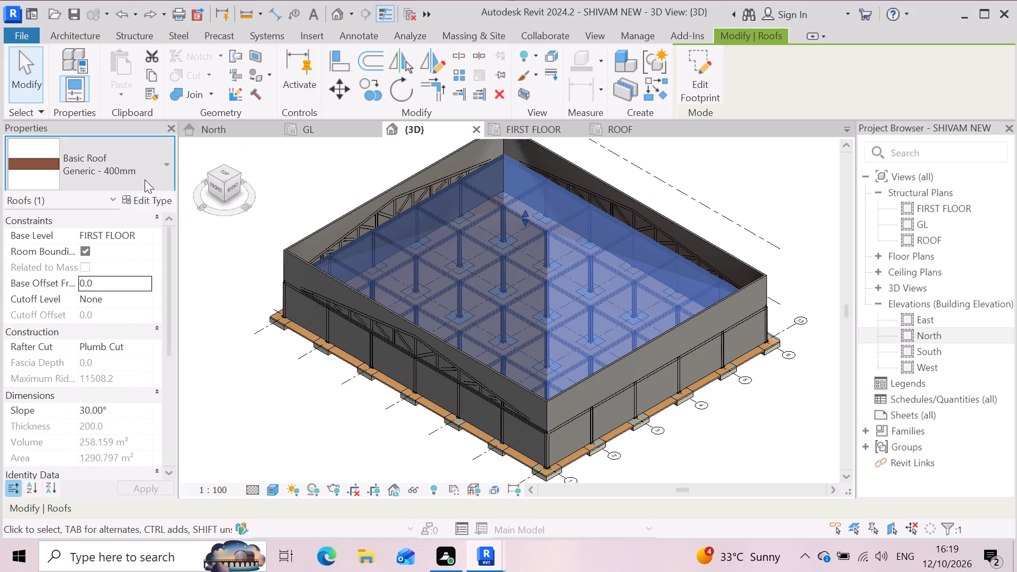
Duplicate the roof's Generic - 400mm type under the name 2500 and apply it to the roof.
left_click(143, 198)
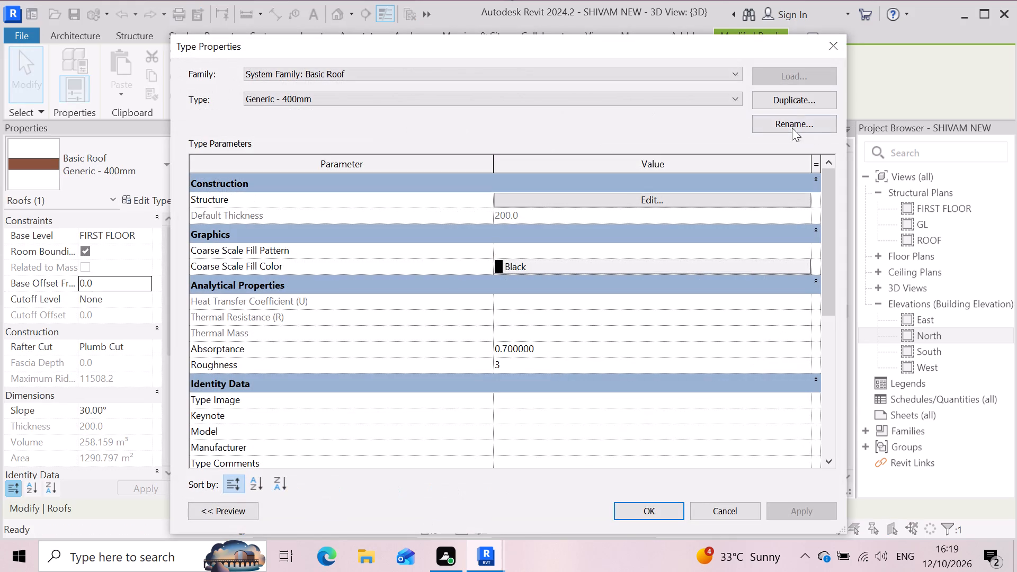
left_click(798, 100)
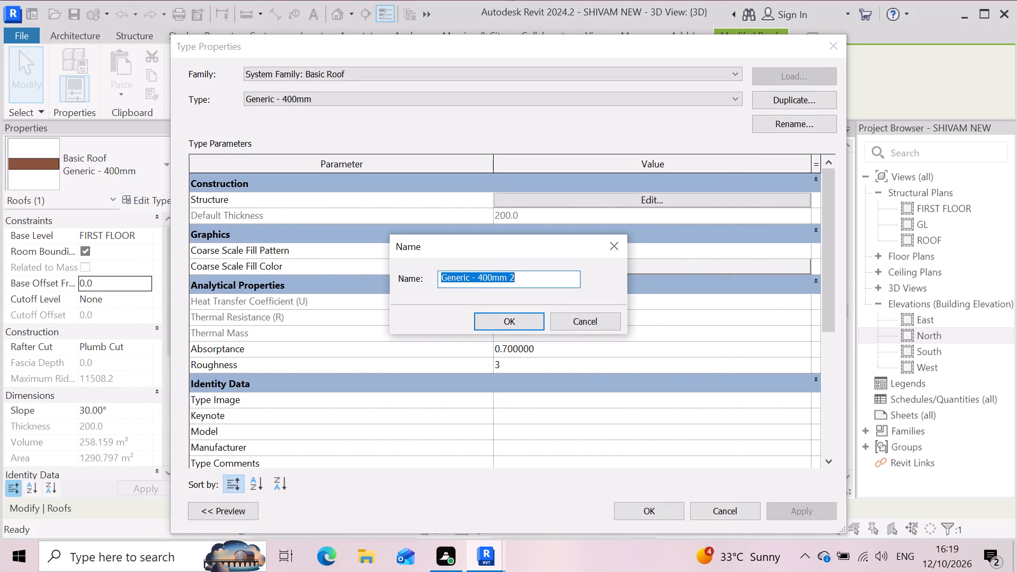
left_click_drag(528, 279, 350, 285)
type("25")
type("00")
left_click(490, 323)
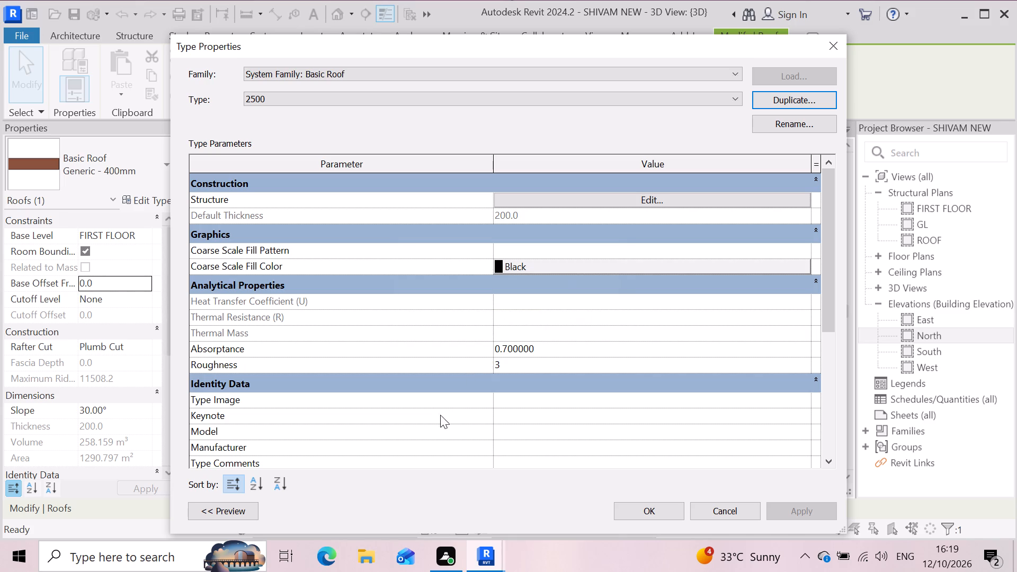
left_click(655, 511)
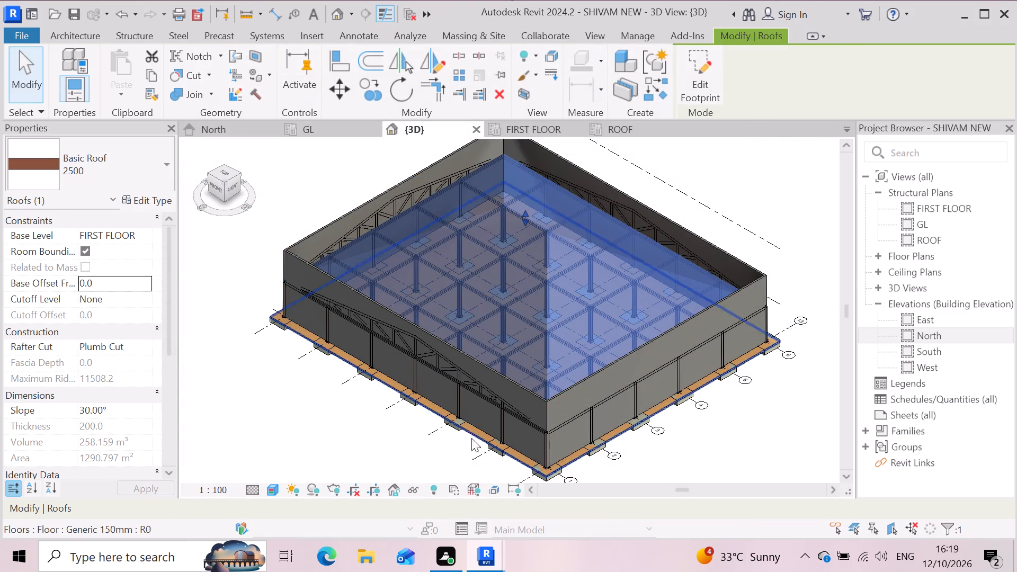
left_click(322, 410)
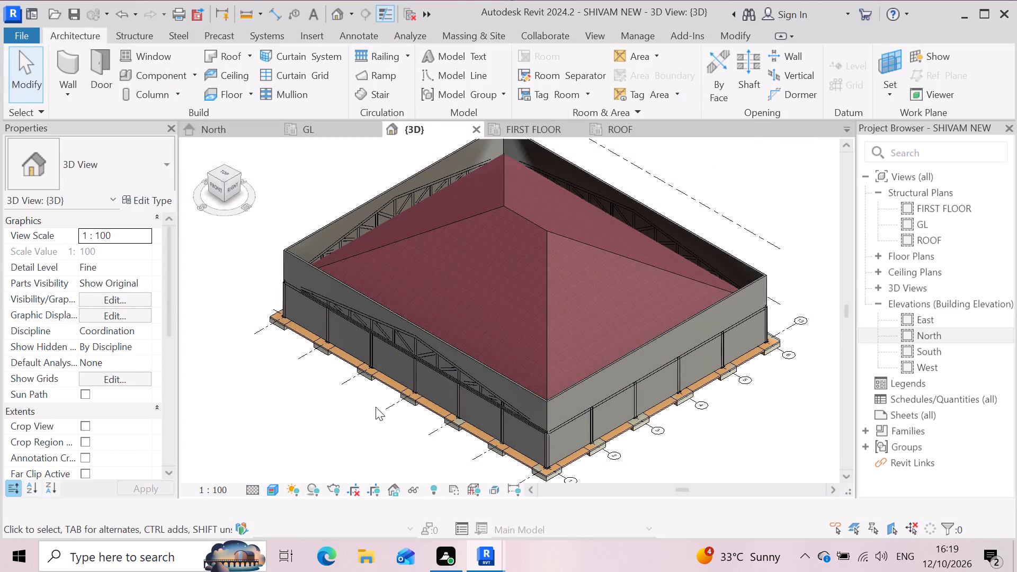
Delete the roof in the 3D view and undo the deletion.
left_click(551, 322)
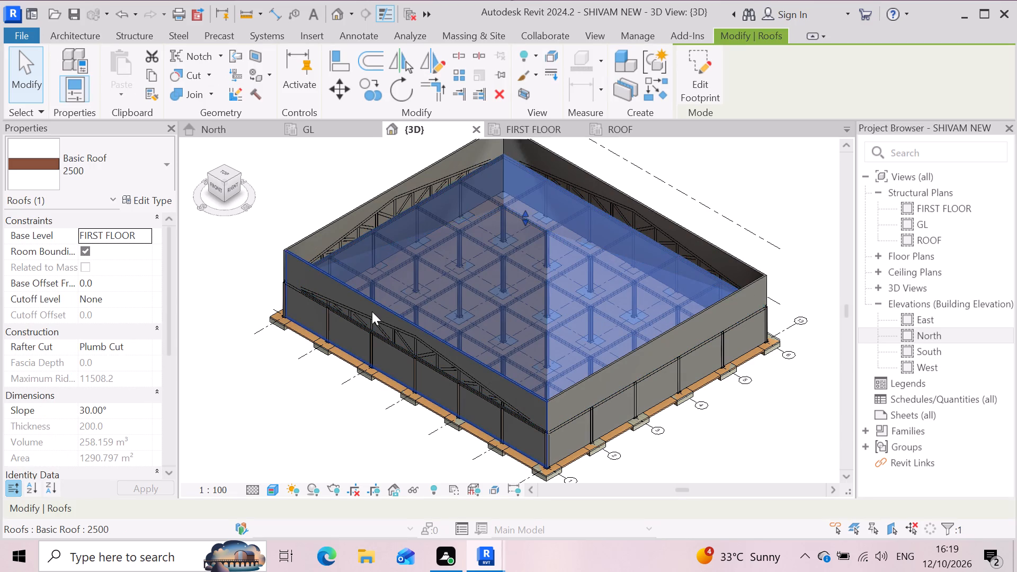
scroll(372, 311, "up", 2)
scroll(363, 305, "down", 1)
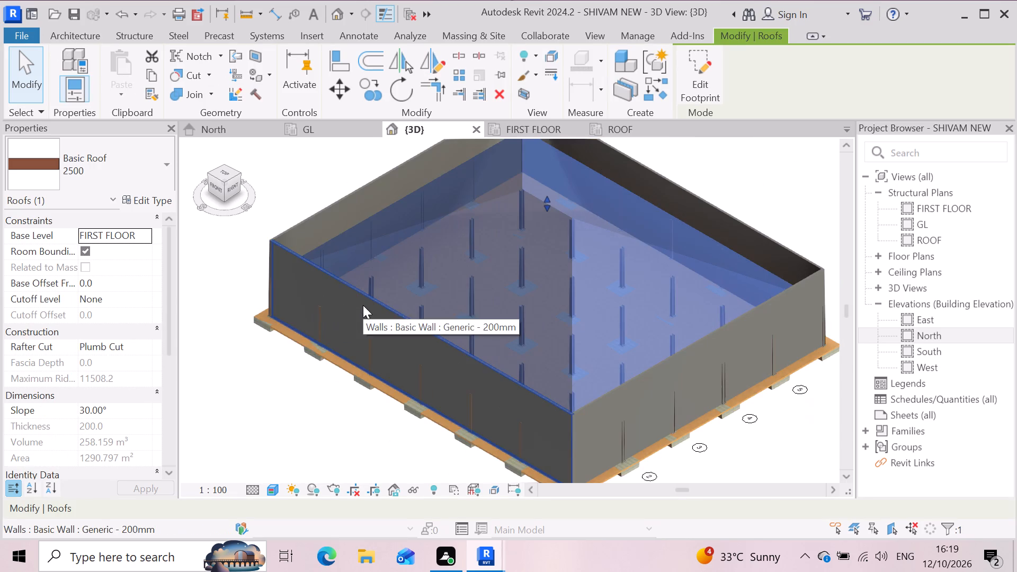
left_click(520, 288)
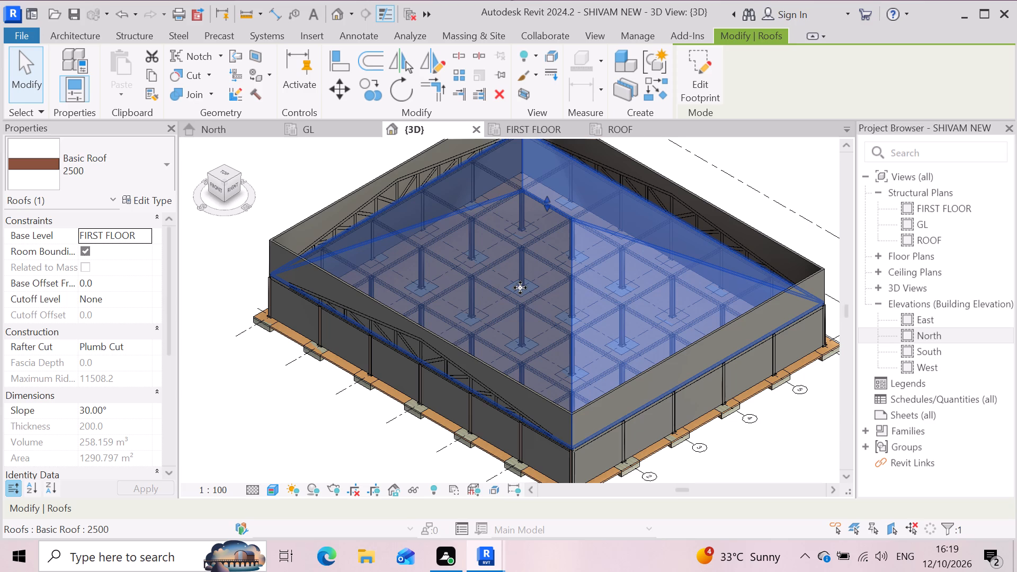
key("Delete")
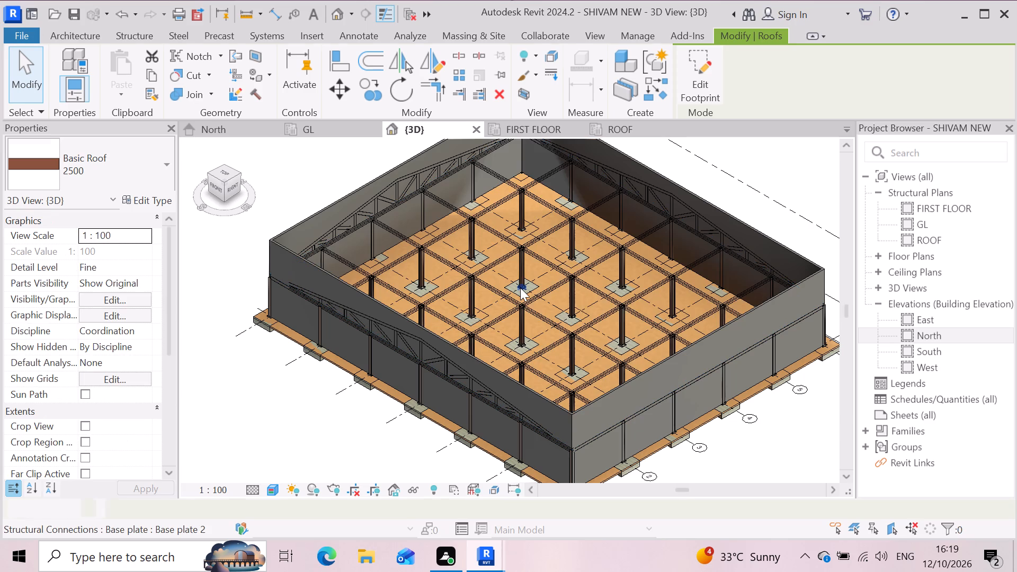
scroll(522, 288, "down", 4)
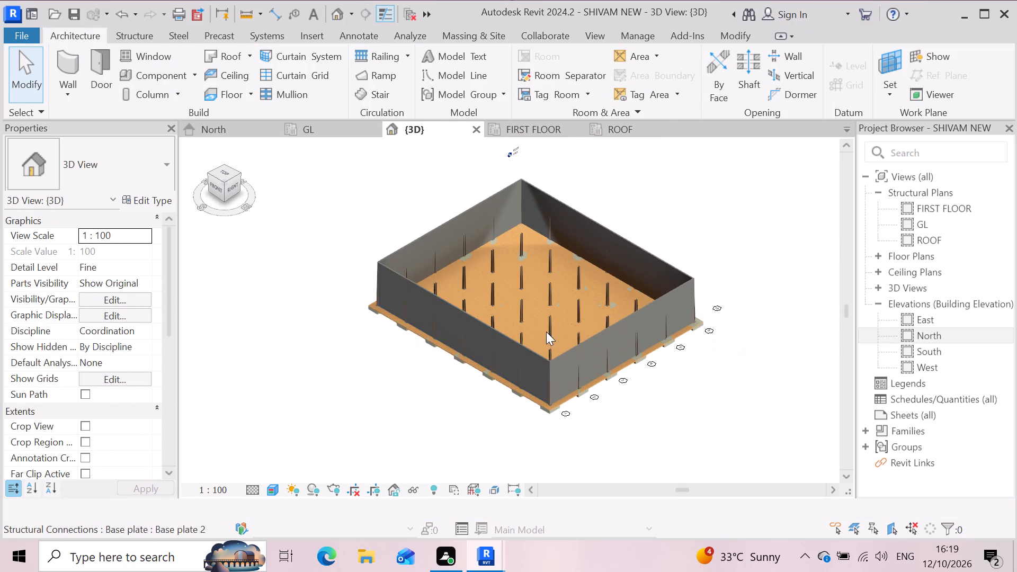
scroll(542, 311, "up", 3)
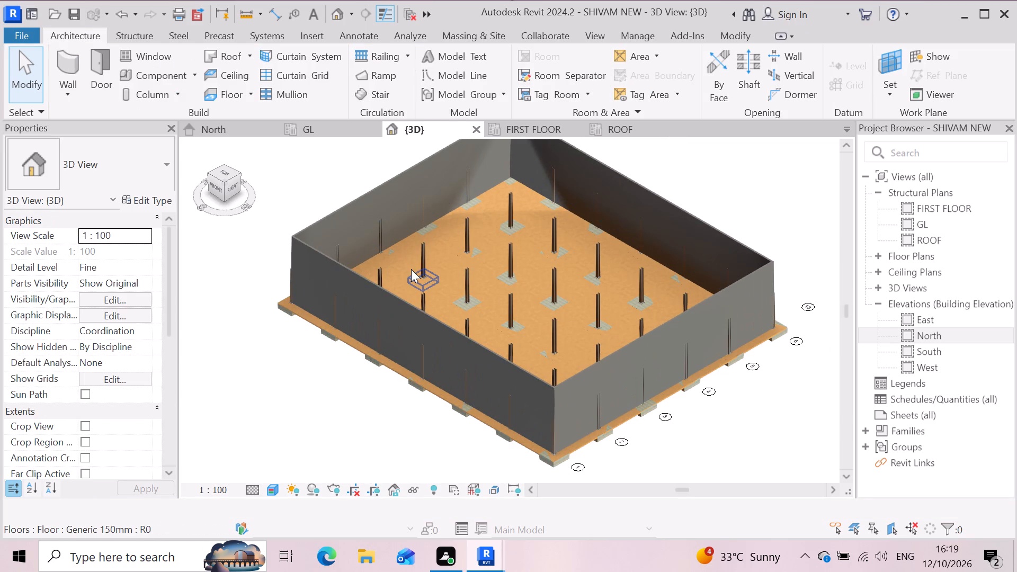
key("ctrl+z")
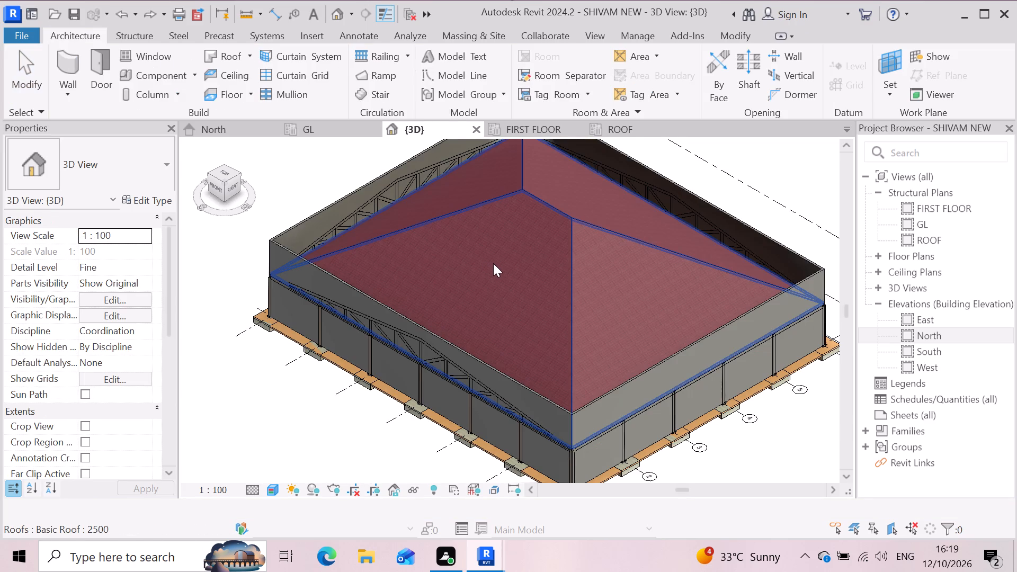
Select the whole model in 3D, filter the selection to the Roofs category only, and delete the roof.
scroll(500, 260, "down", 6)
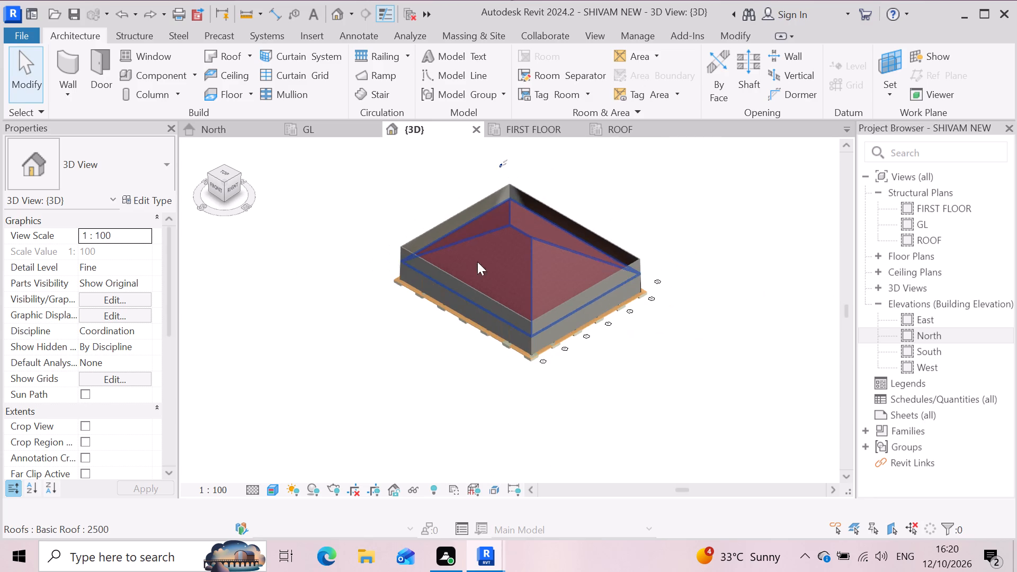
left_click_drag(315, 390, 729, 176)
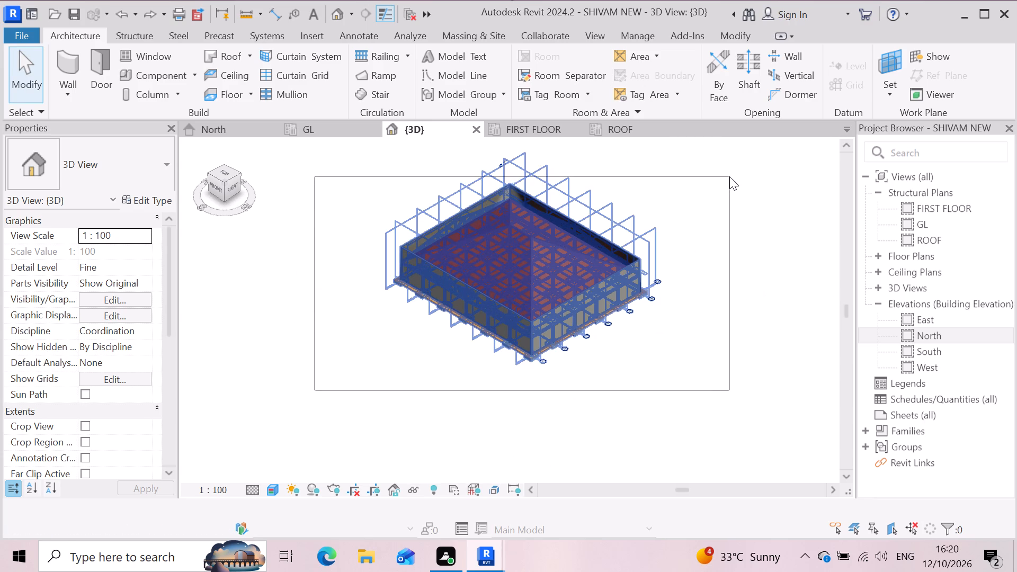
left_click_drag(729, 176, 735, 148)
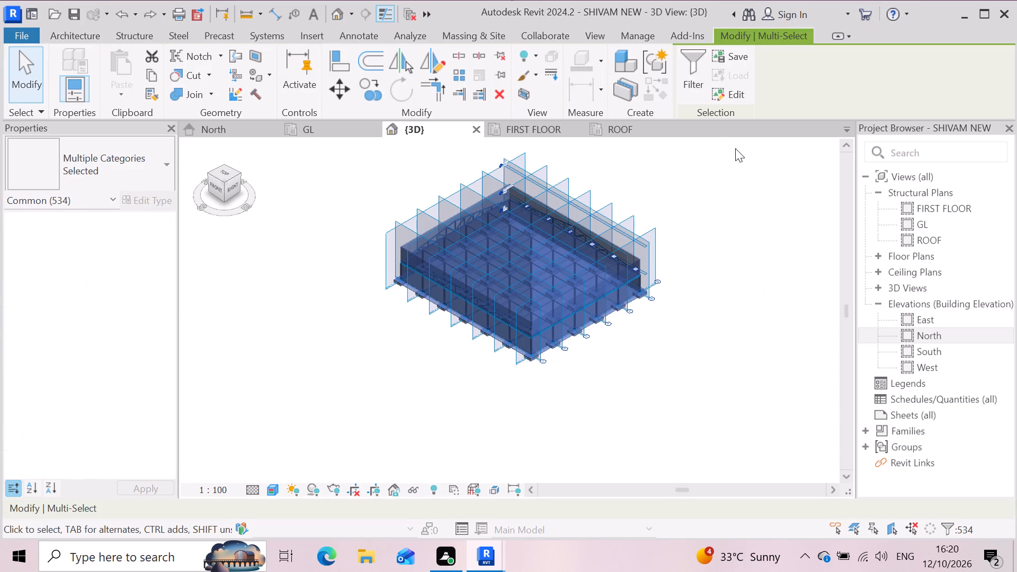
left_click(702, 68)
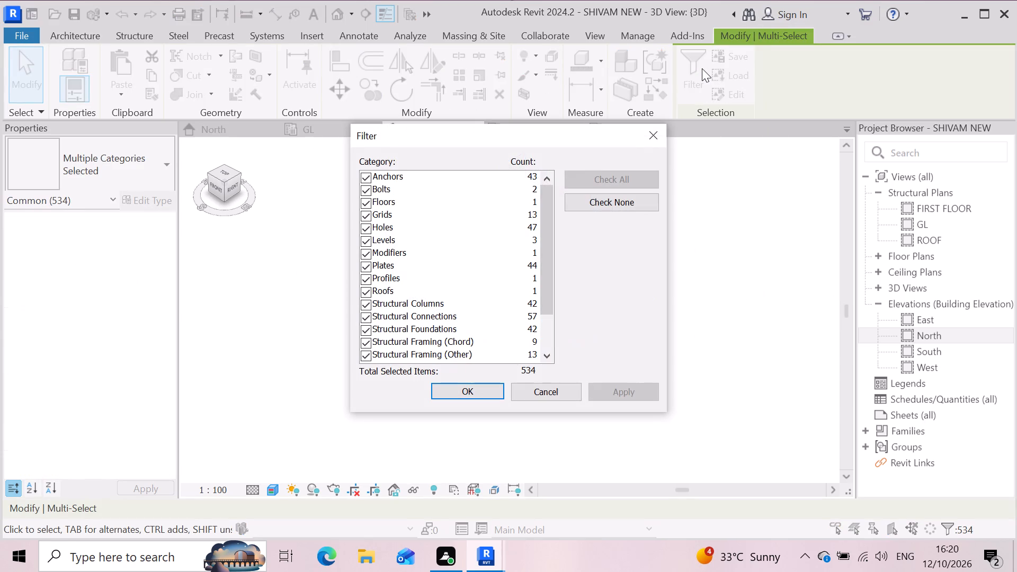
left_click(610, 206)
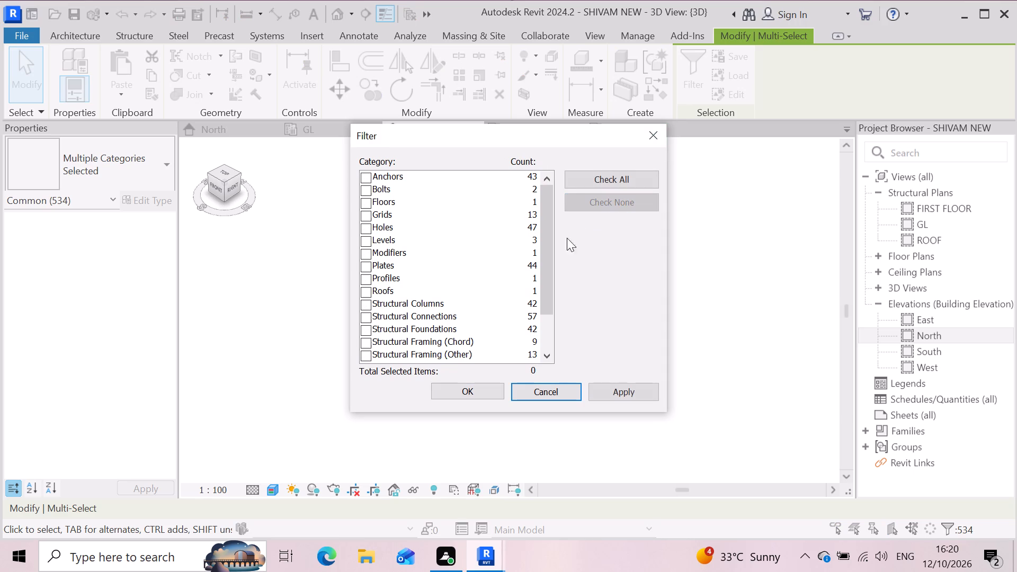
scroll(459, 256, "down", 3)
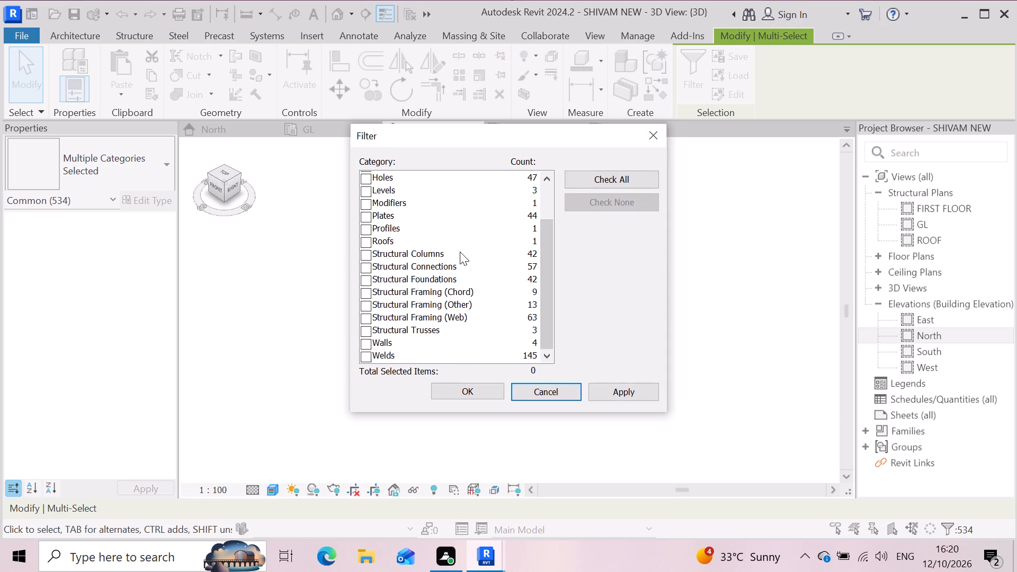
scroll(443, 257, "down", 3)
scroll(375, 330, "up", 4)
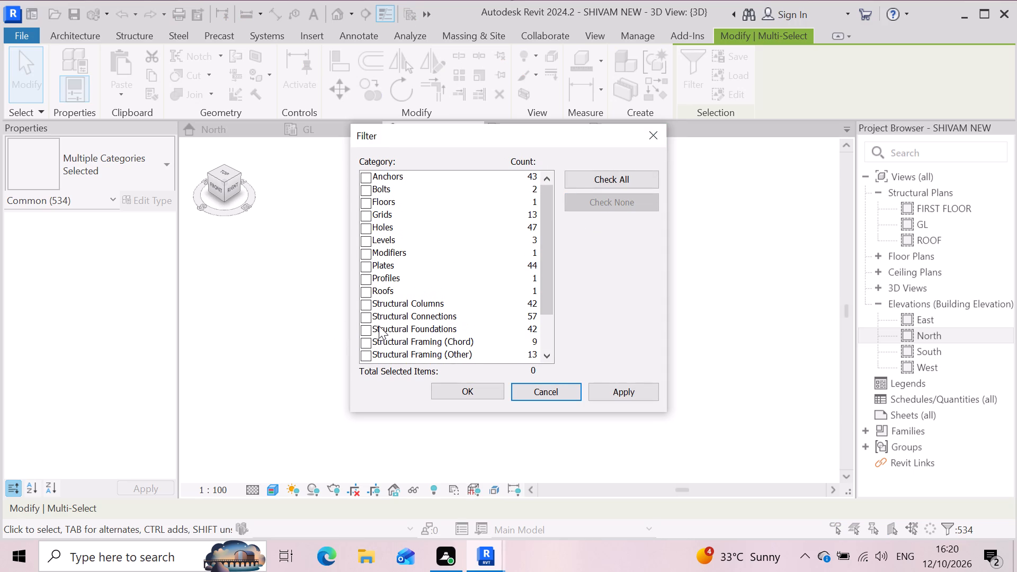
scroll(379, 326, "up", 5)
left_click(363, 293)
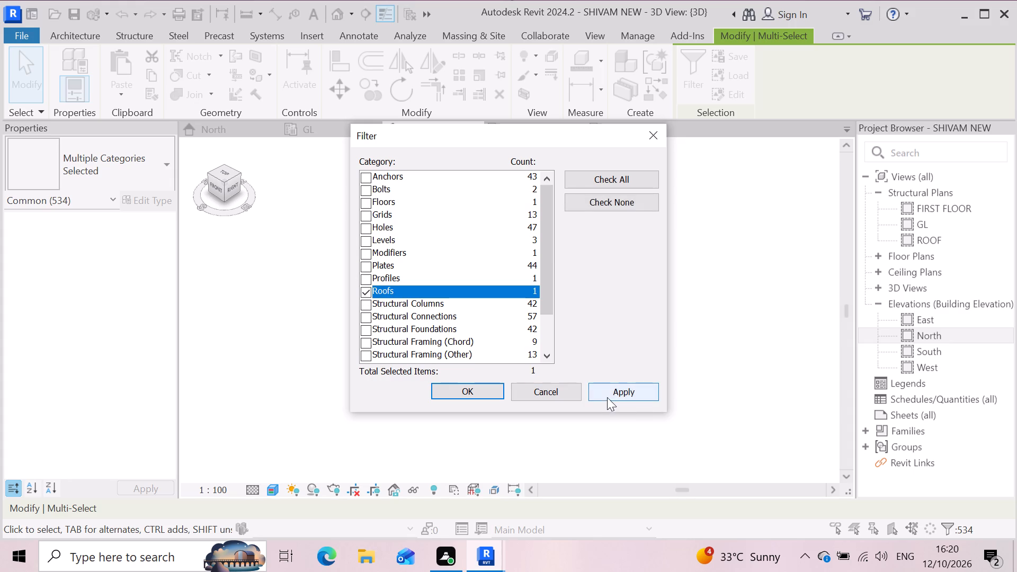
left_click(614, 392)
left_click(467, 385)
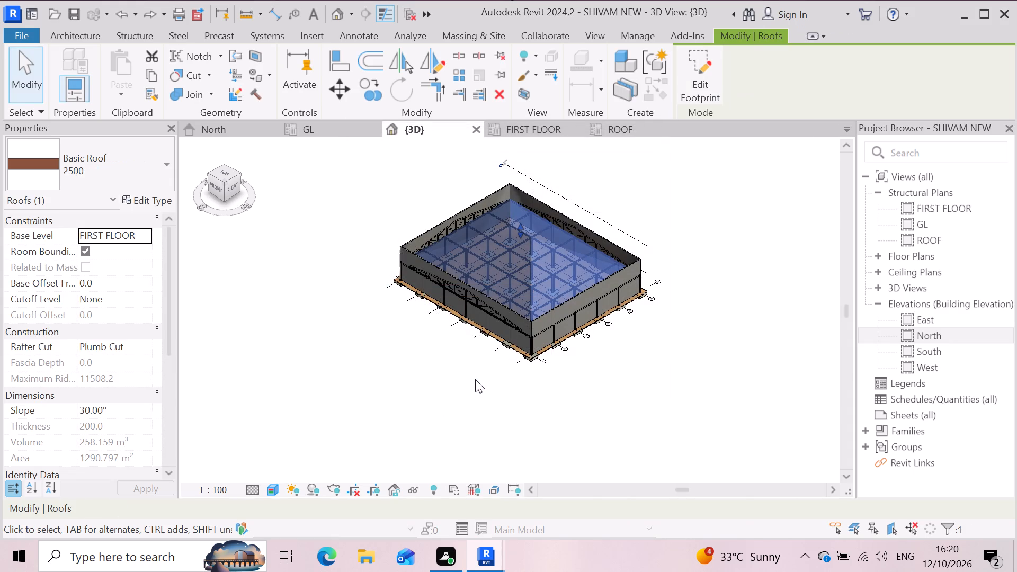
key("Delete")
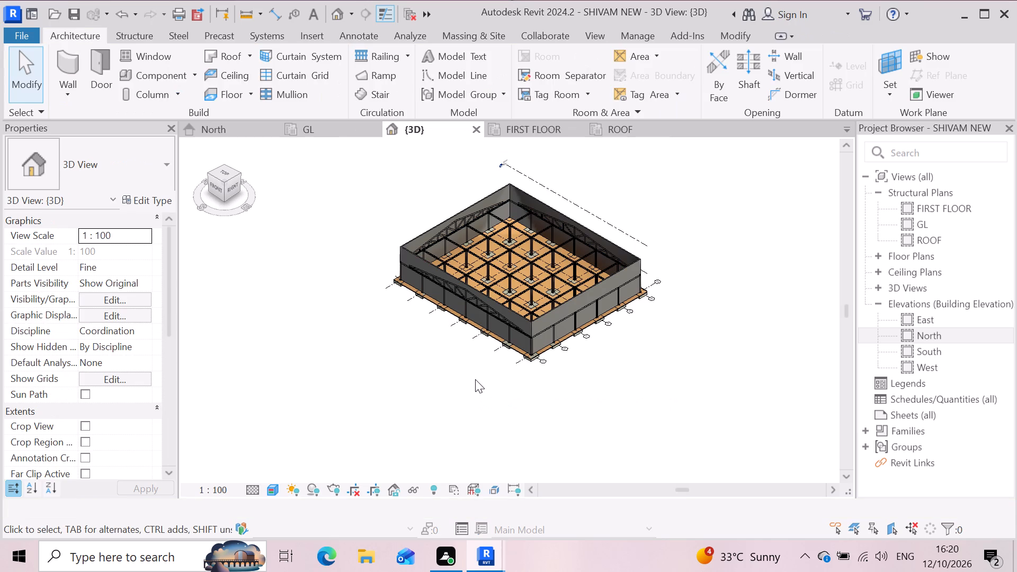
Set the 3D view's visual style to Wireframe to show the trusses and framing behind the walls.
scroll(502, 262, "up", 4)
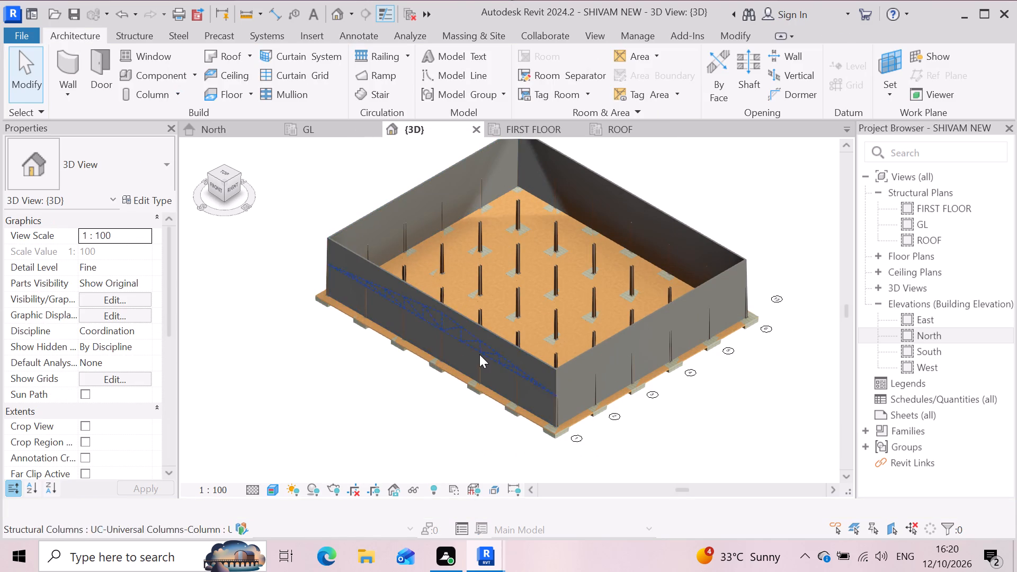
scroll(483, 353, "down", 3)
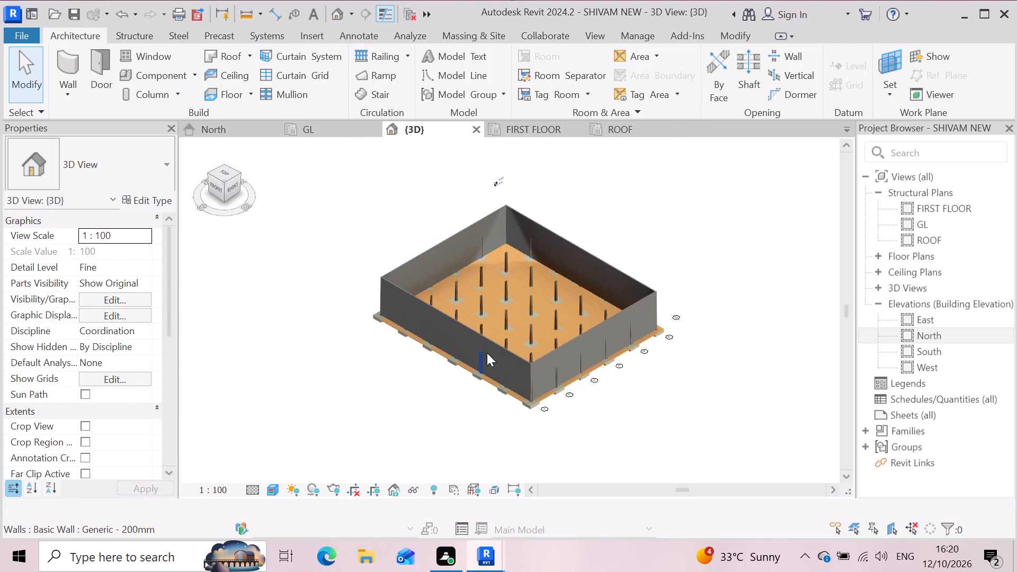
left_click(270, 493)
left_click(335, 399)
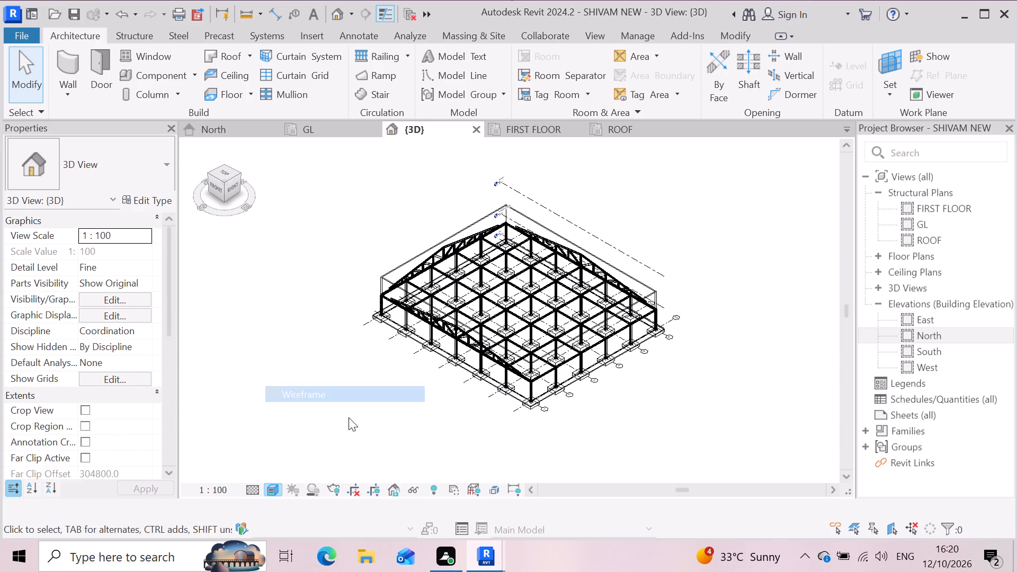
scroll(491, 312, "up", 3)
scroll(438, 332, "up", 6)
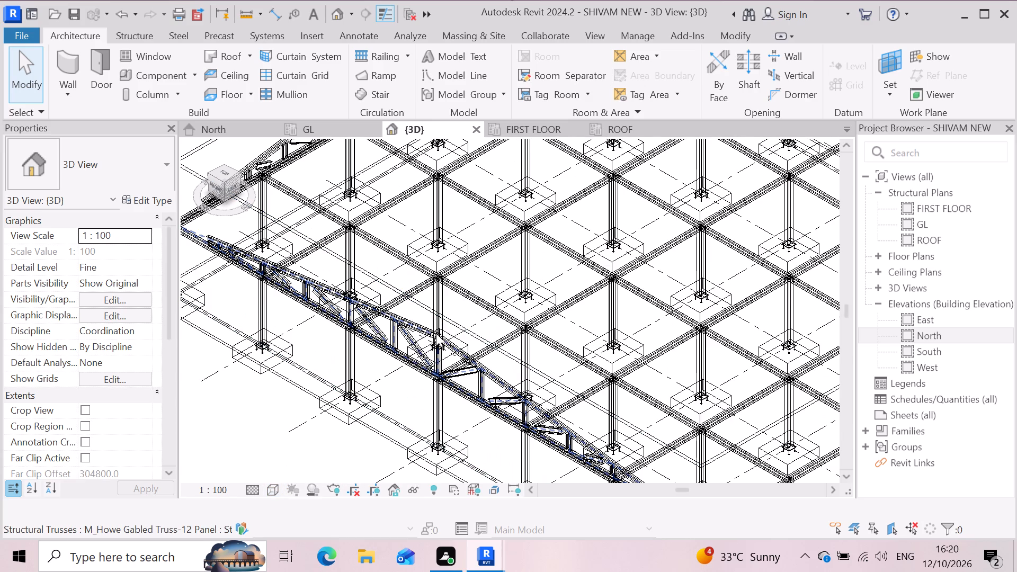
Set the front (south) Howe gabled truss's Truss Height to 2500 in the 3D view.
left_click(432, 330)
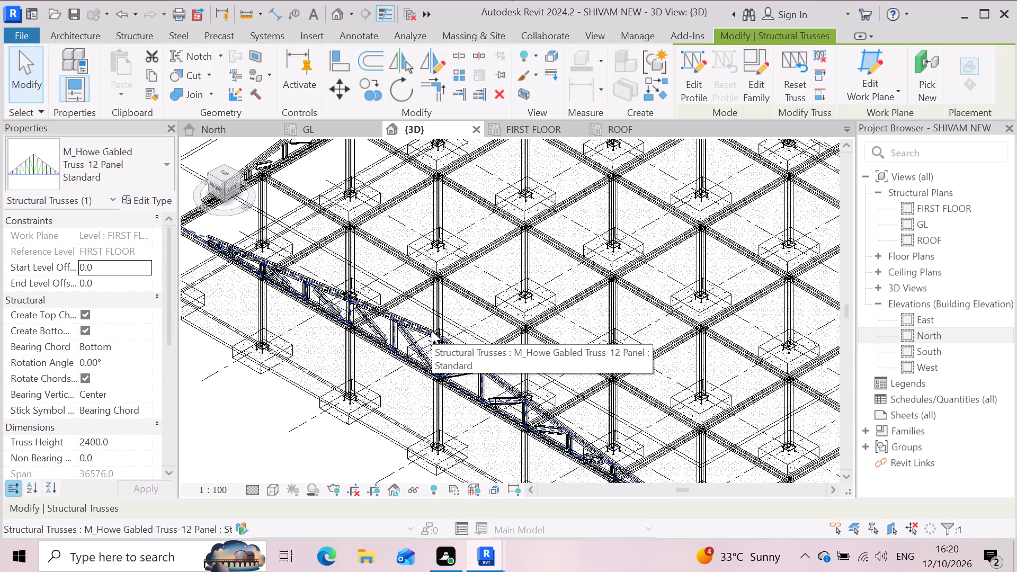
left_click(128, 437)
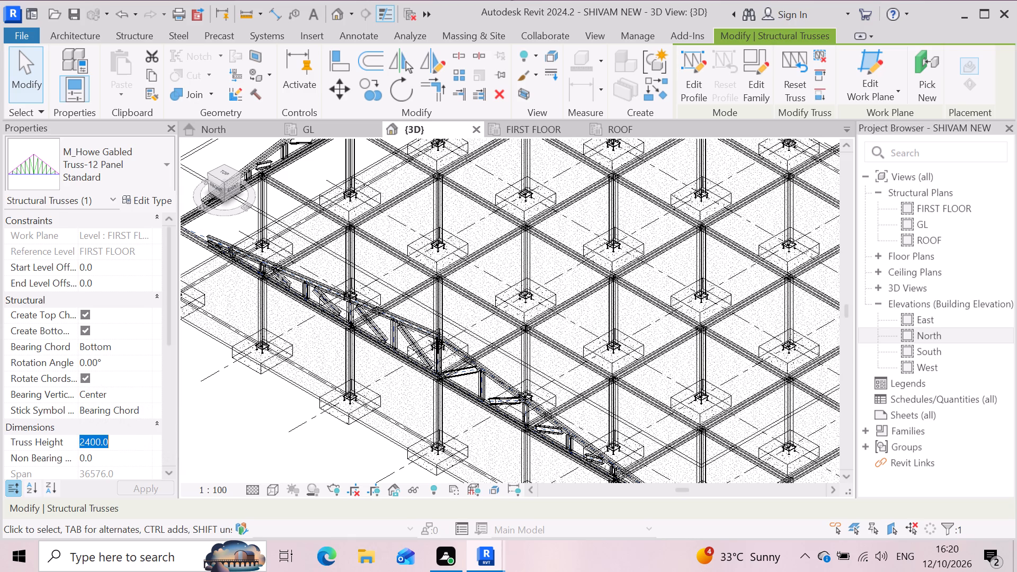
key("2")
key("5")
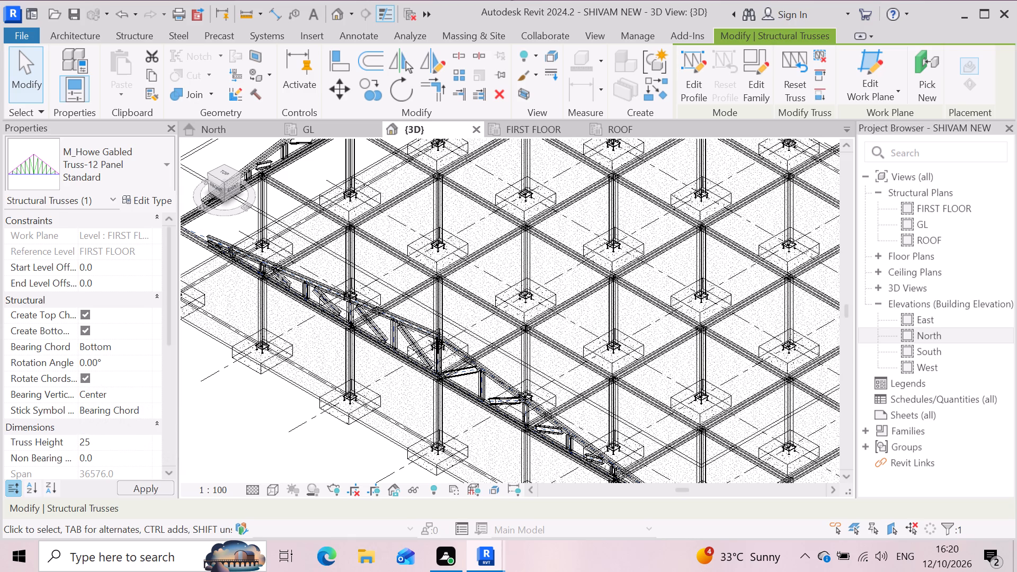
type("00")
key("Return")
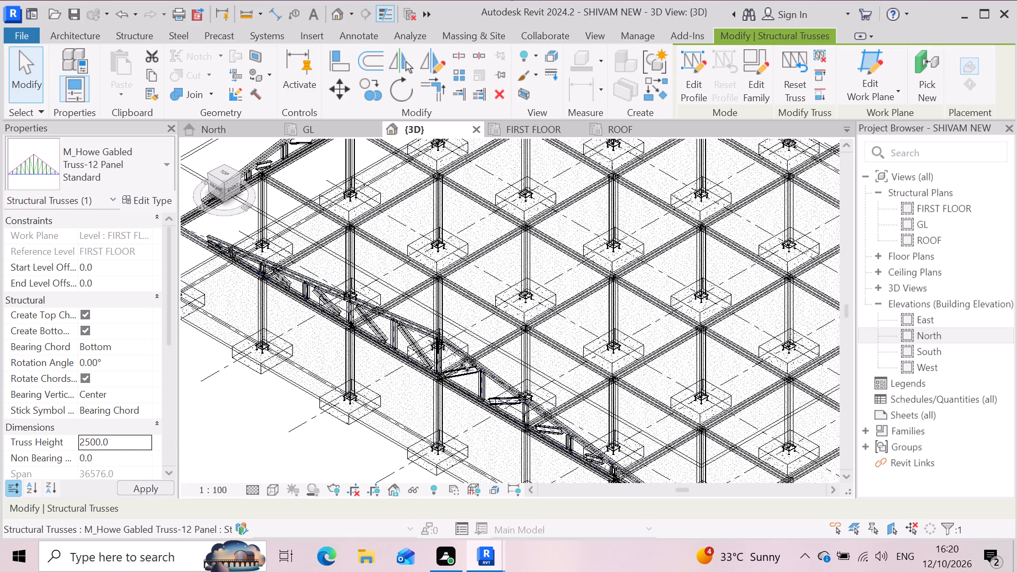
Examine the front Howe gabled truss, its end at the corner column and its level offset properties in 3D.
scroll(468, 333, "down", 2)
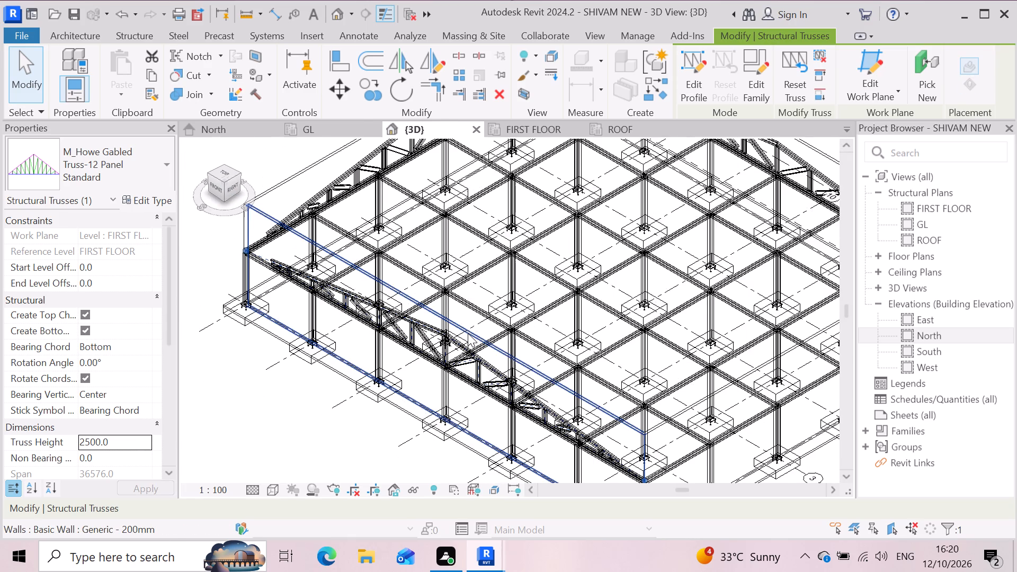
scroll(412, 342, "down", 3)
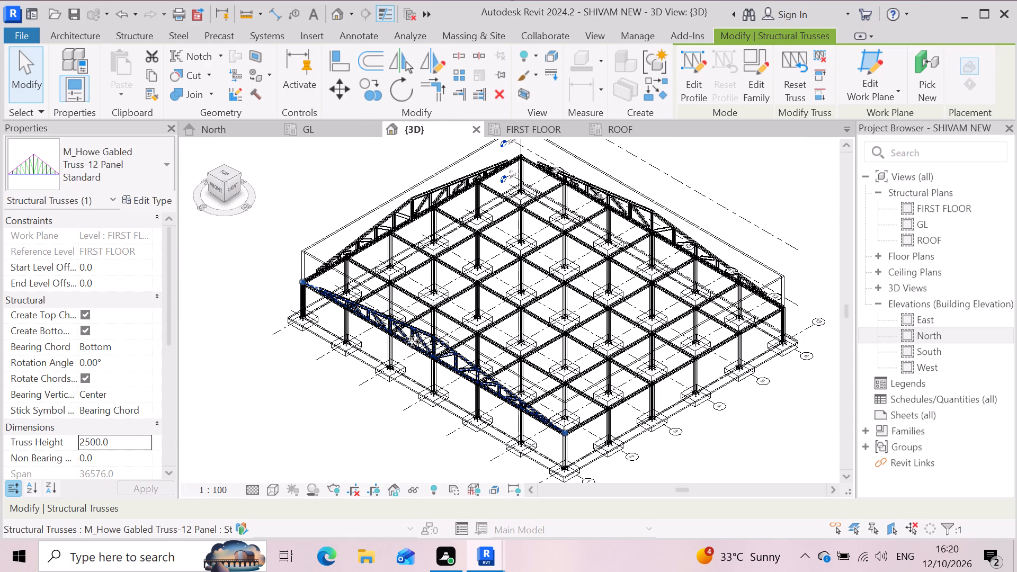
scroll(412, 342, "down", 2)
scroll(505, 414, "up", 7)
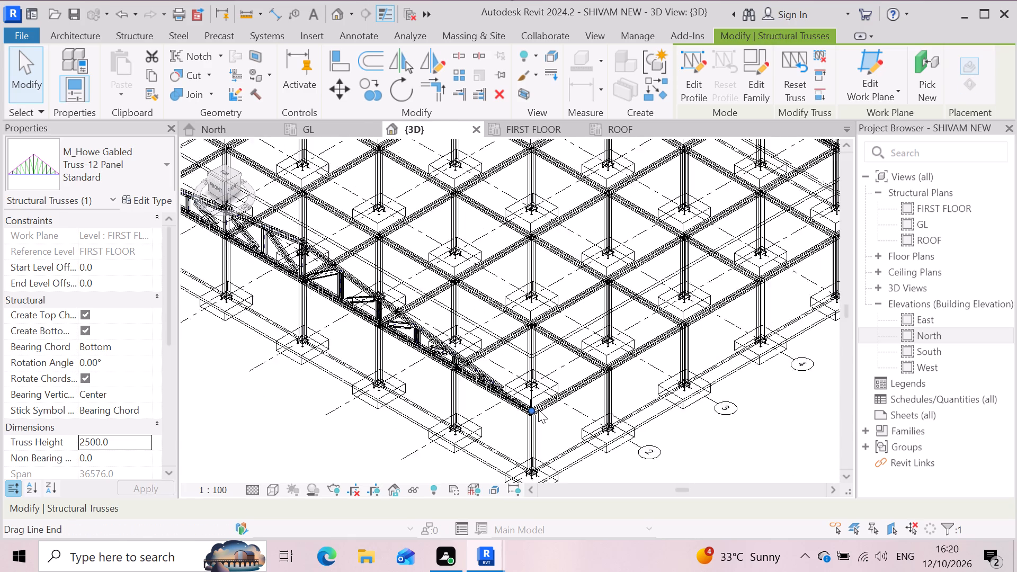
scroll(538, 409, "up", 1)
left_click(411, 334)
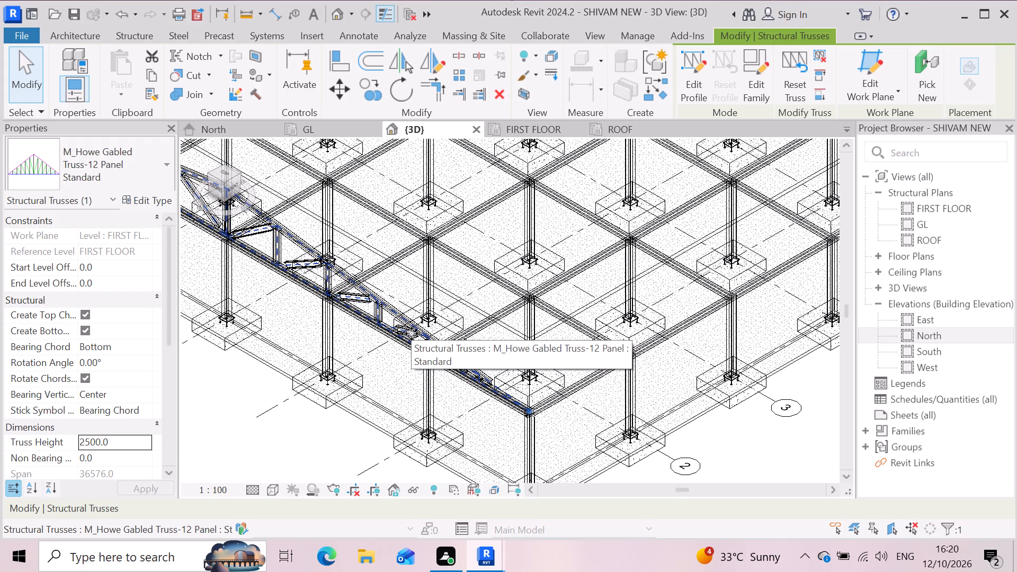
scroll(463, 369, "down", 3)
left_click(324, 418)
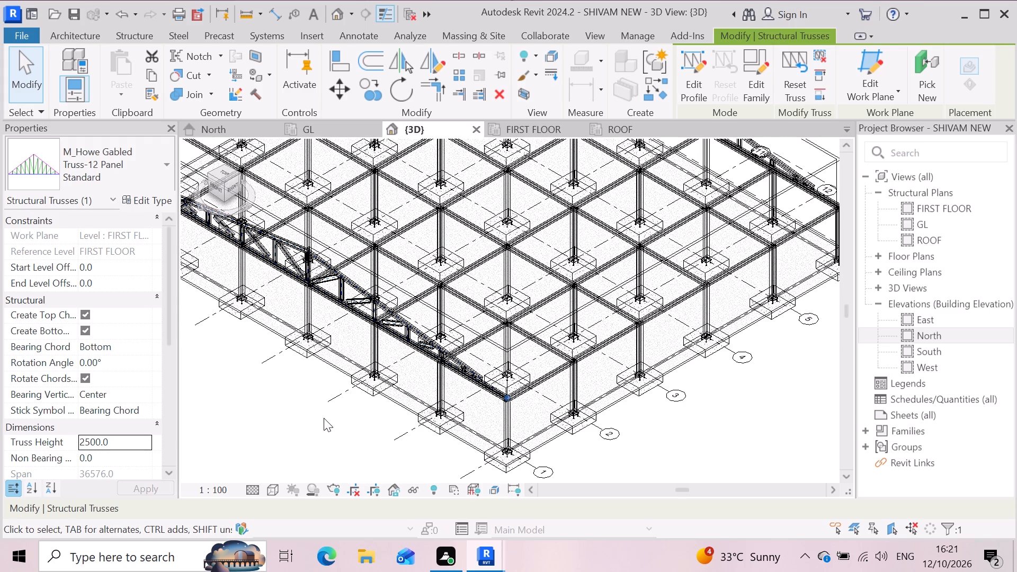
scroll(434, 409, "down", 1)
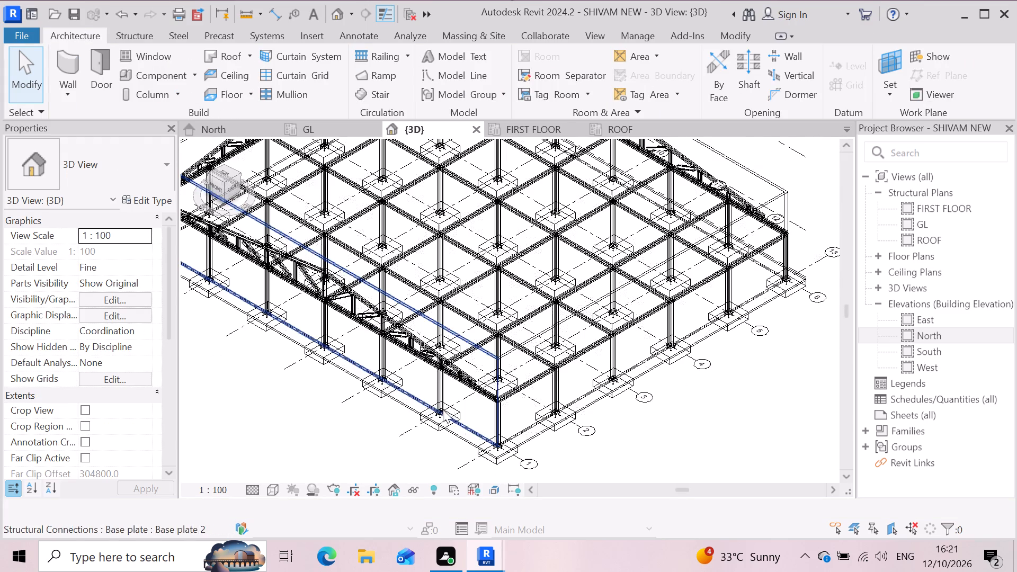
scroll(458, 385, "up", 2)
left_click(468, 374)
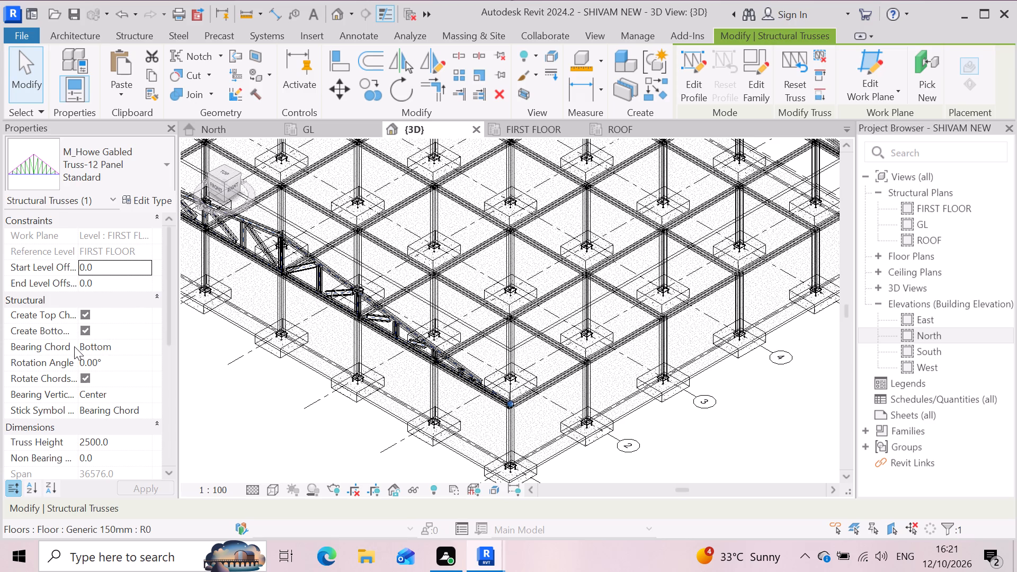
left_click(93, 283)
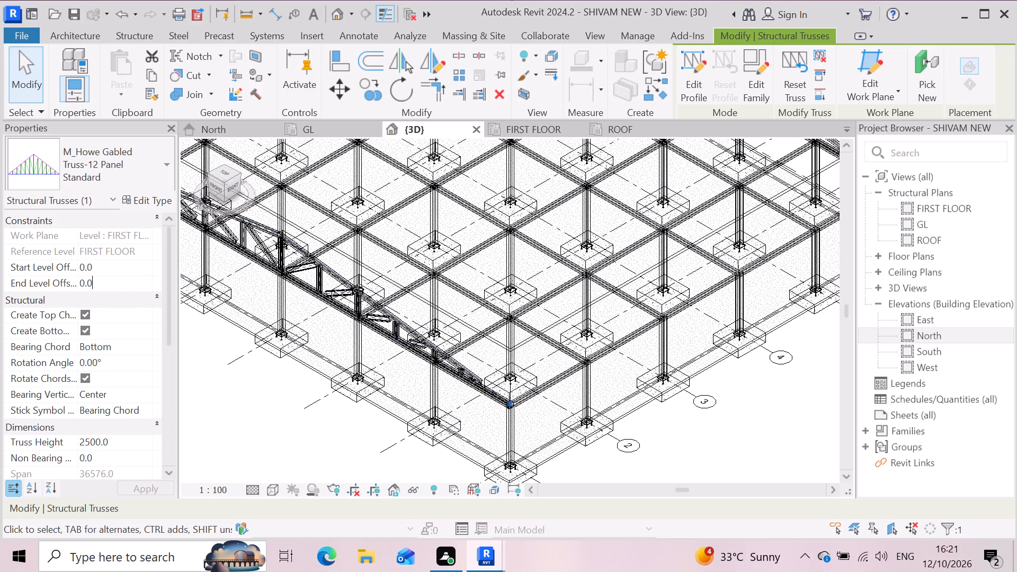
left_click(127, 258)
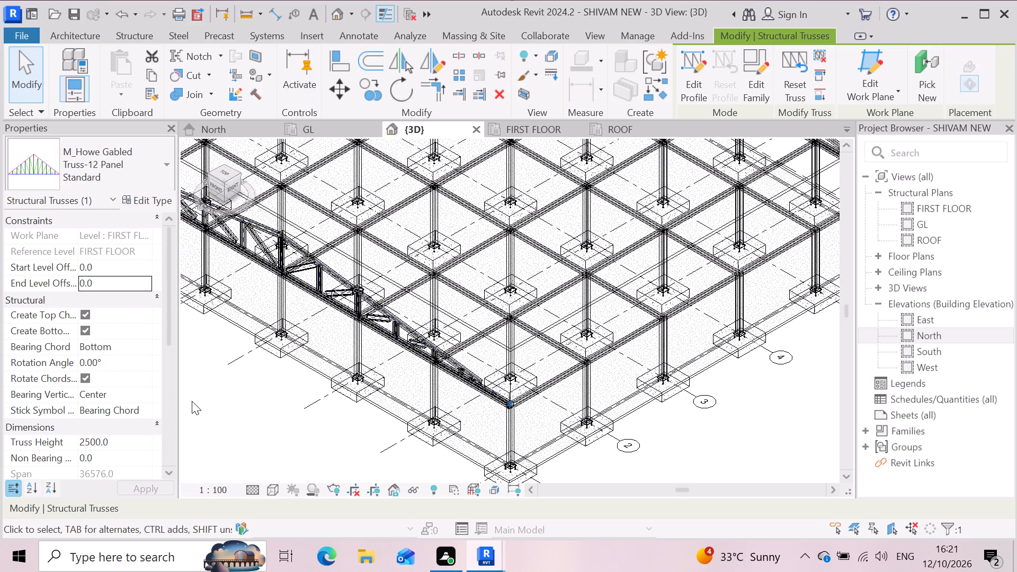
left_click(196, 409)
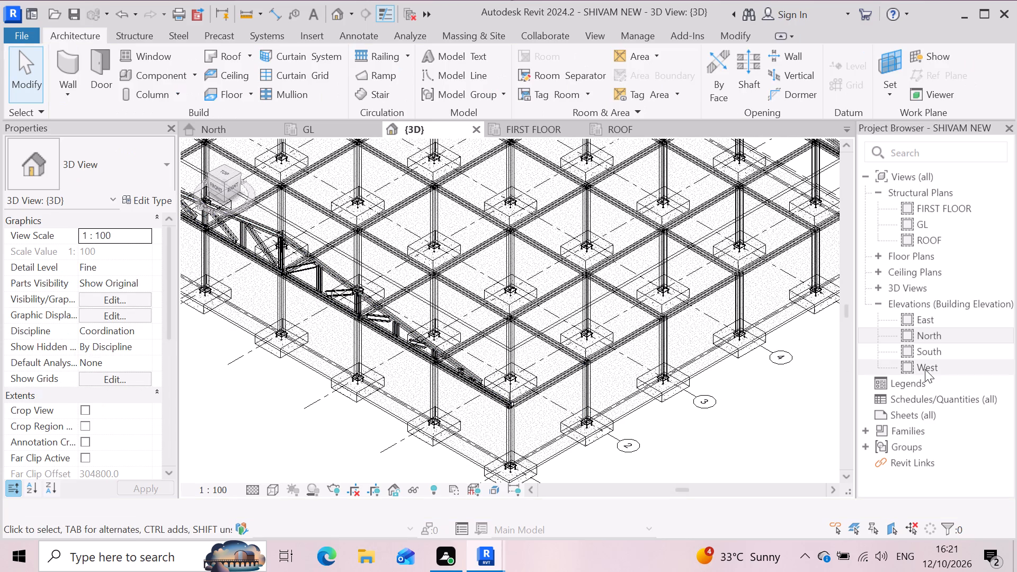
Open the North elevation and save the project.
double_click(927, 334)
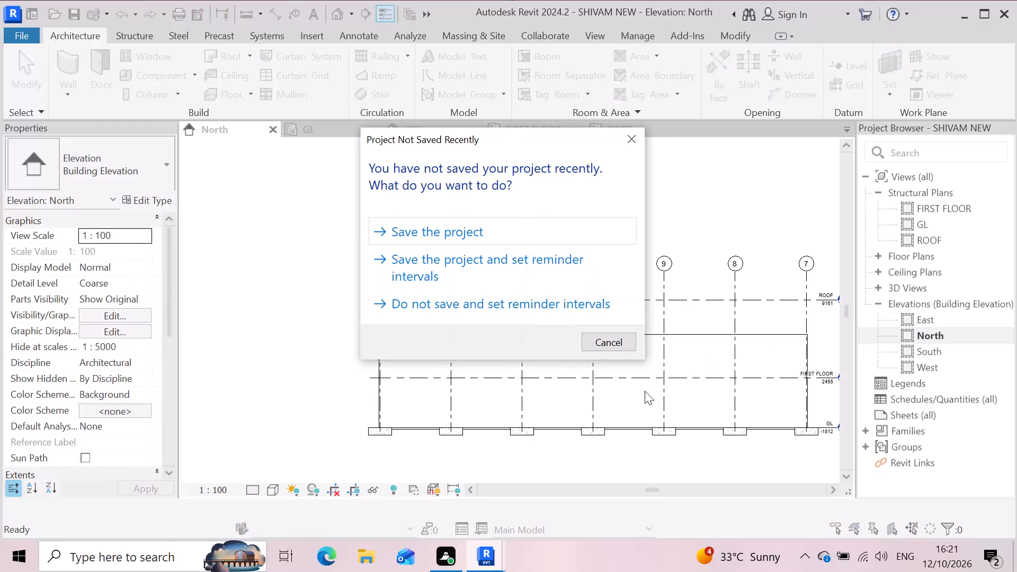
left_click(558, 230)
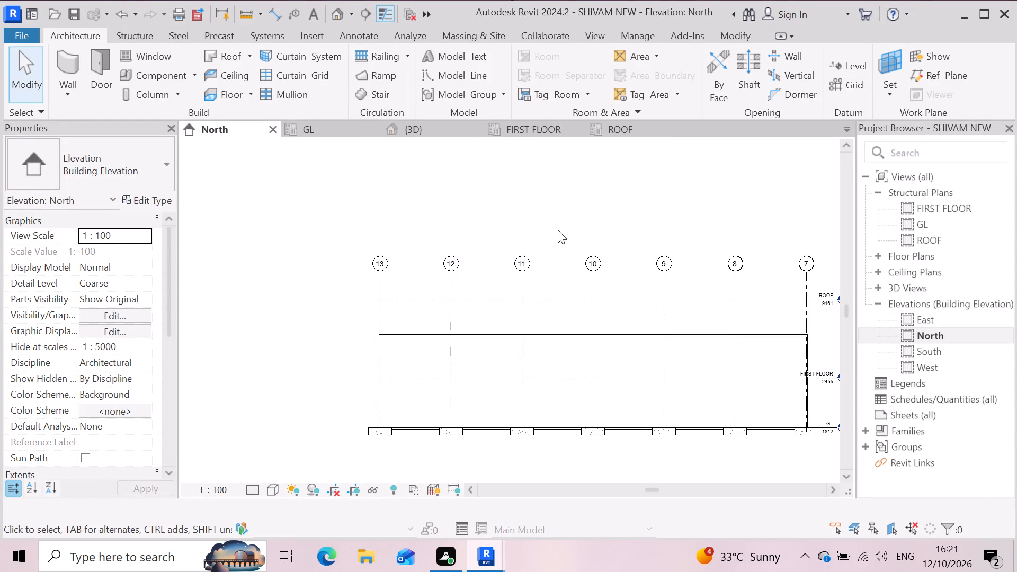
Constrain the north Generic - 200mm wall's top up to level FIRST FLOOR, keeping its base at GL.
scroll(608, 360, "up", 2)
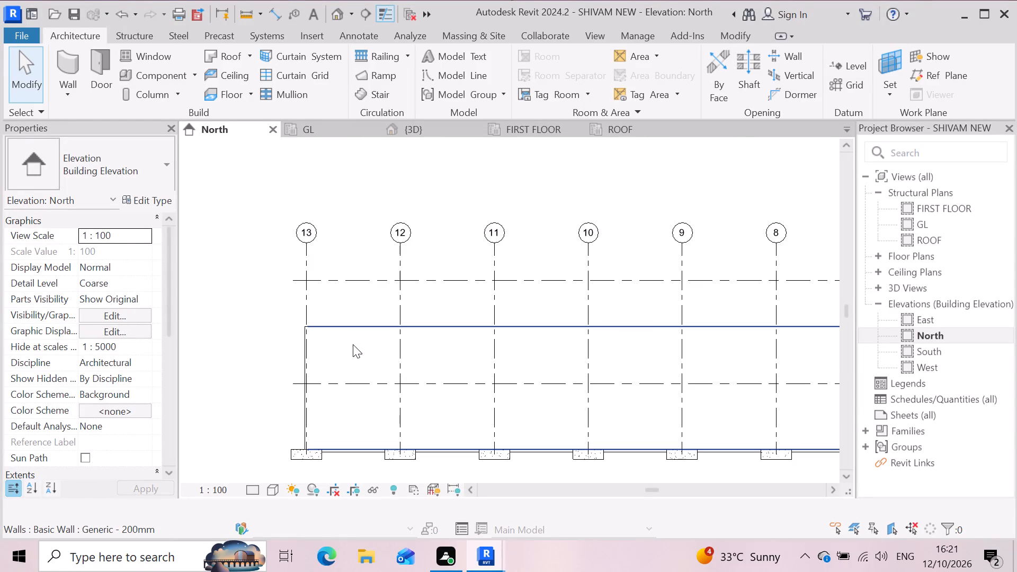
scroll(321, 341, "up", 3)
scroll(290, 325, "down", 5)
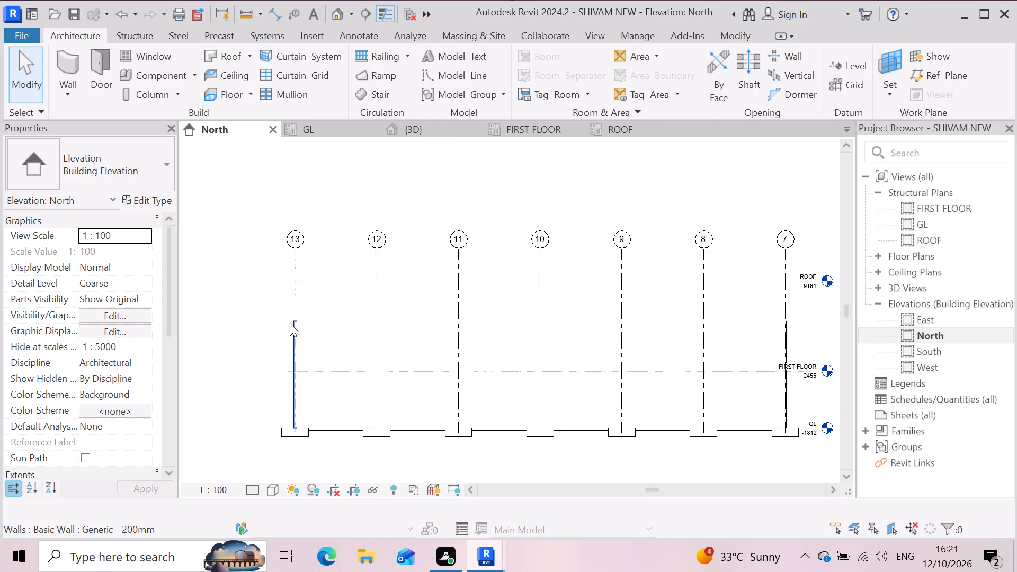
scroll(658, 429, "up", 2)
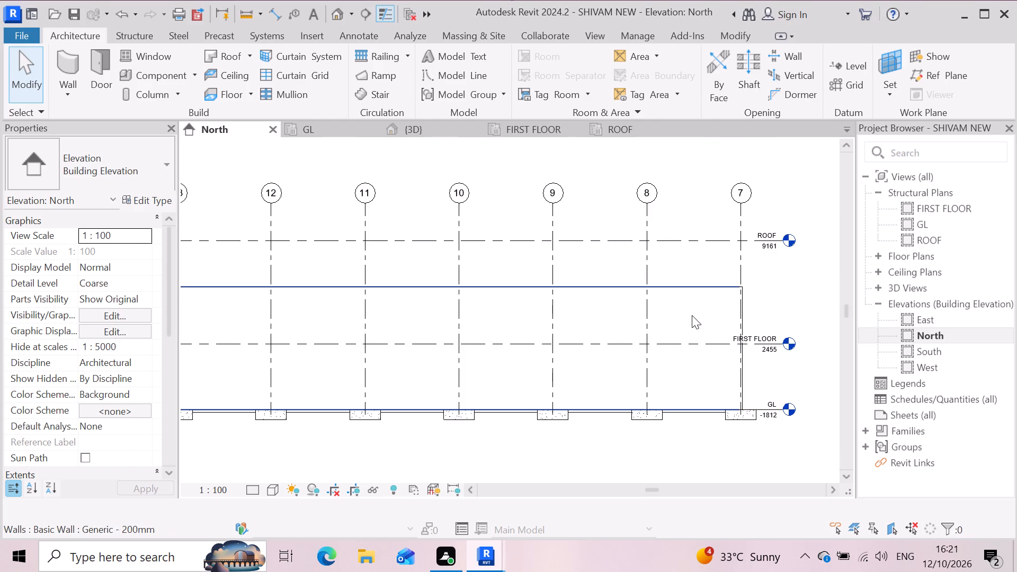
left_click(689, 286)
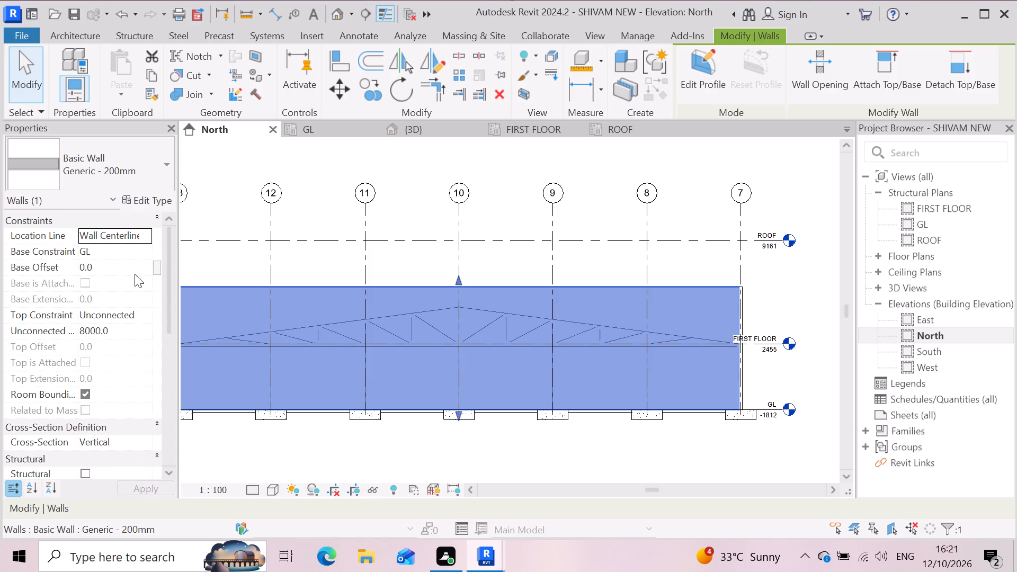
left_click(112, 250)
left_click(142, 250)
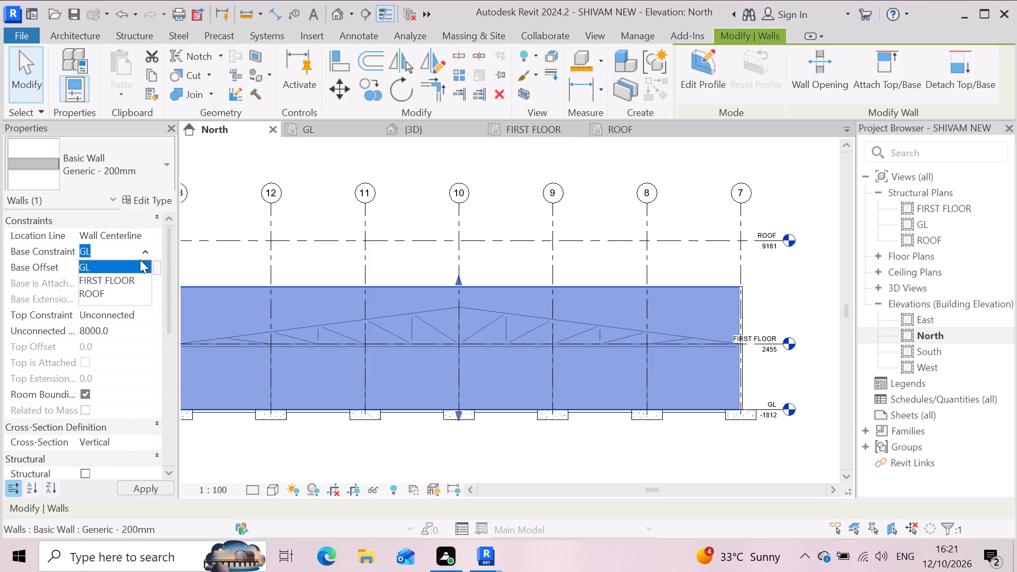
left_click(140, 261)
left_click(132, 312)
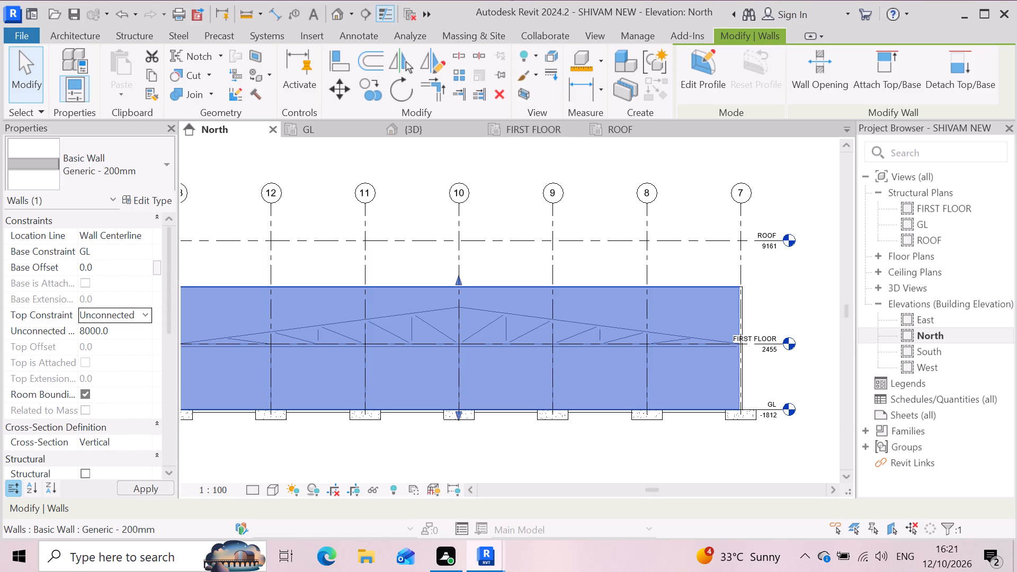
left_click(140, 311)
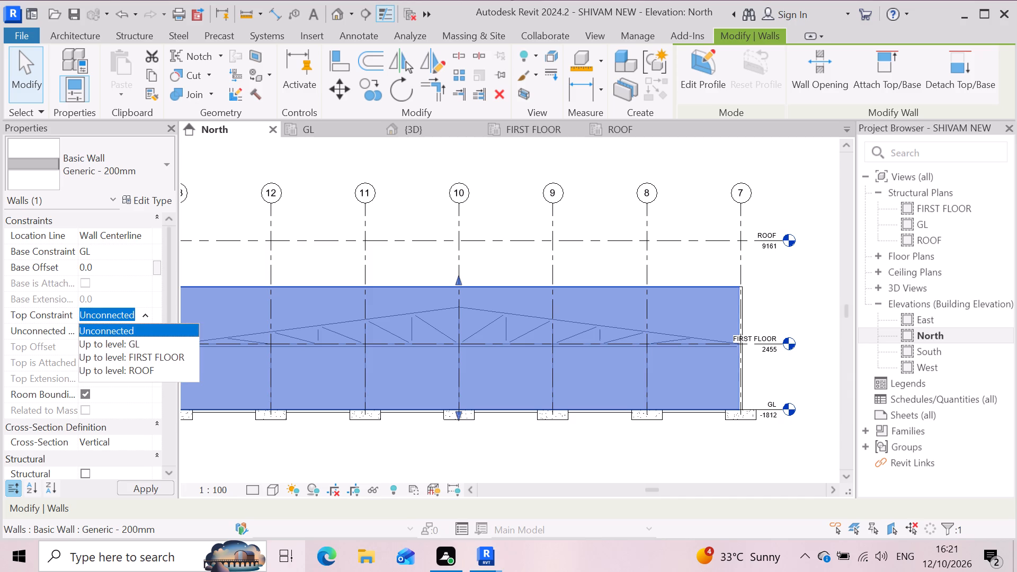
left_click(164, 354)
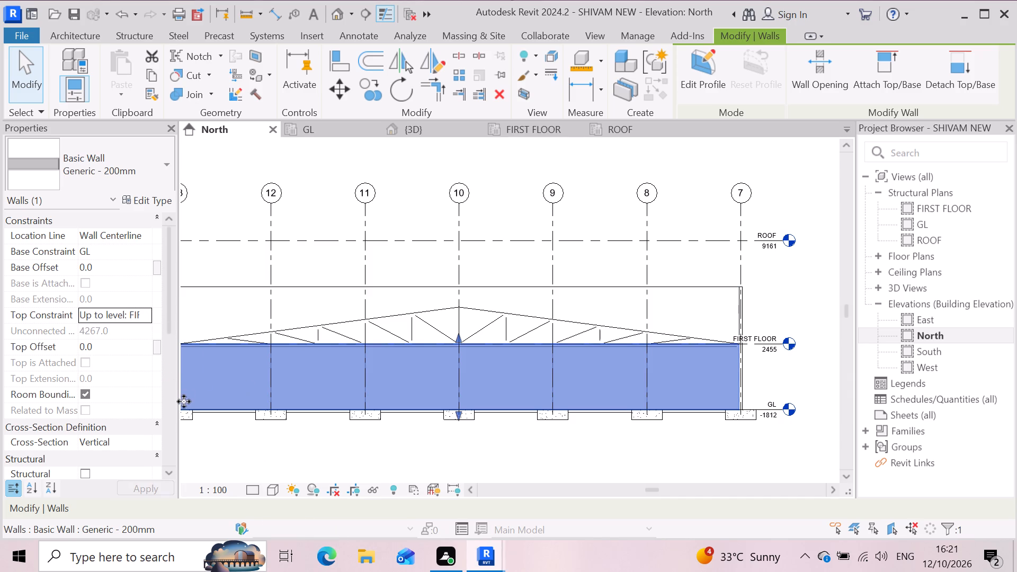
scroll(436, 401, "down", 2)
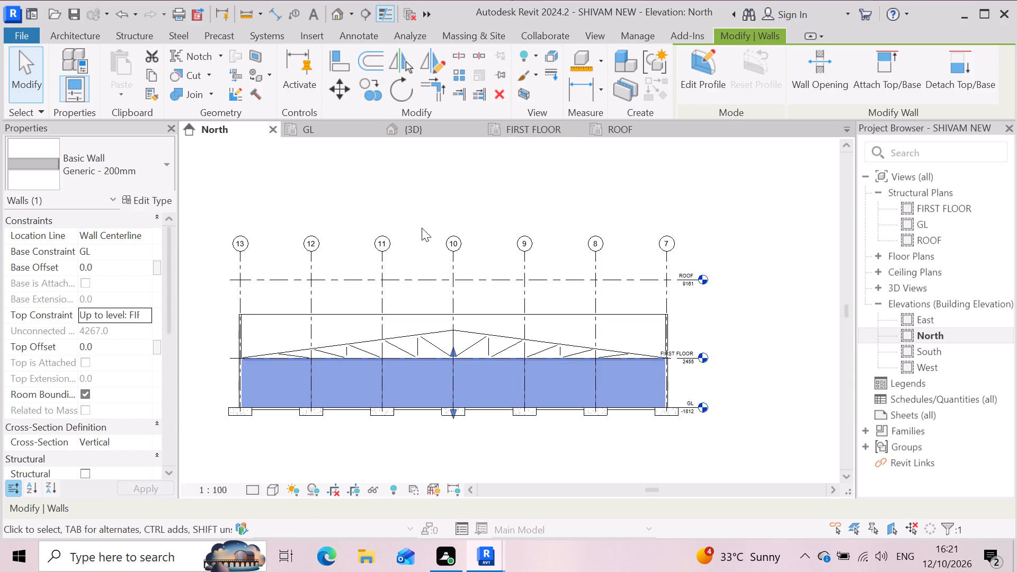
Return to the 3D view and change its visual style from wireframe to a solid, coloured surface display.
left_click(438, 132)
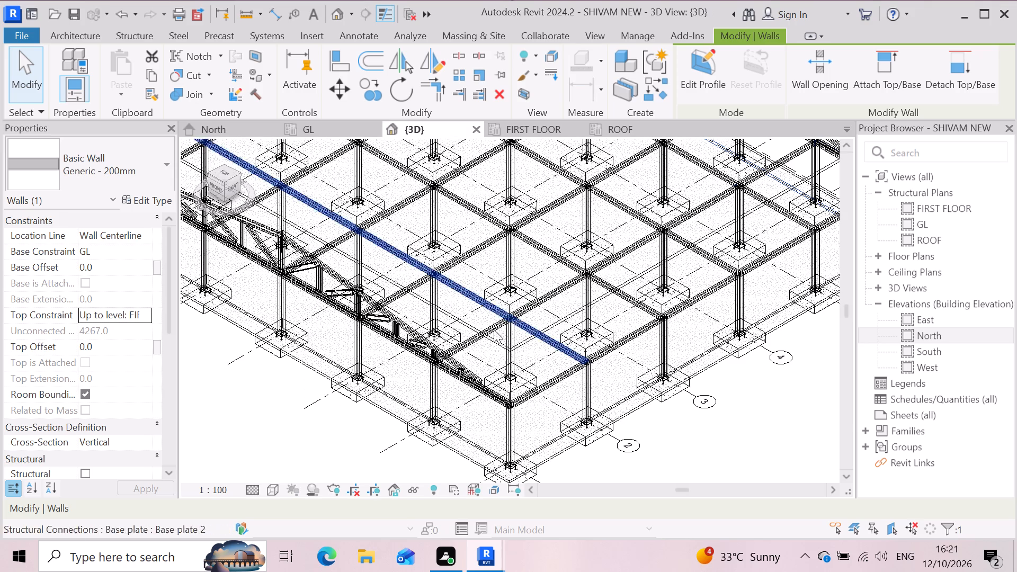
scroll(529, 365, "down", 6)
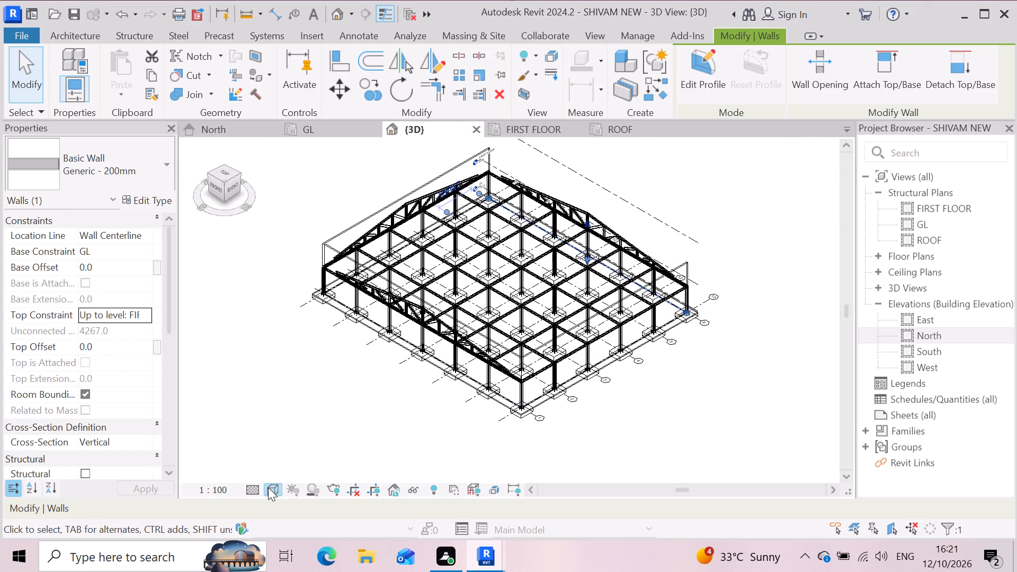
left_click(266, 487)
left_click(292, 478)
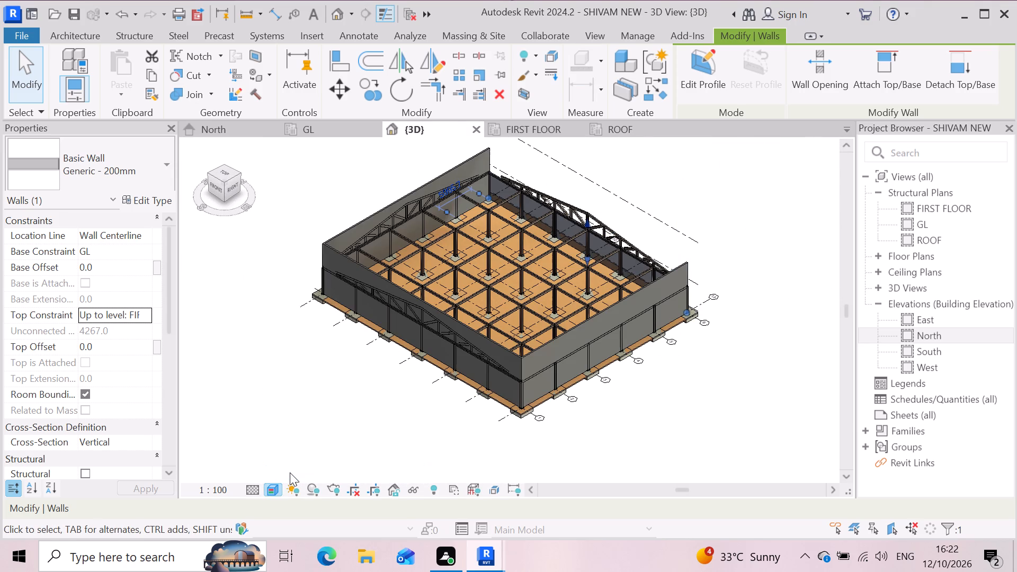
Constrain the top of the west Generic - 200mm wall up to level FIRST FLOOR.
scroll(663, 283, "up", 2)
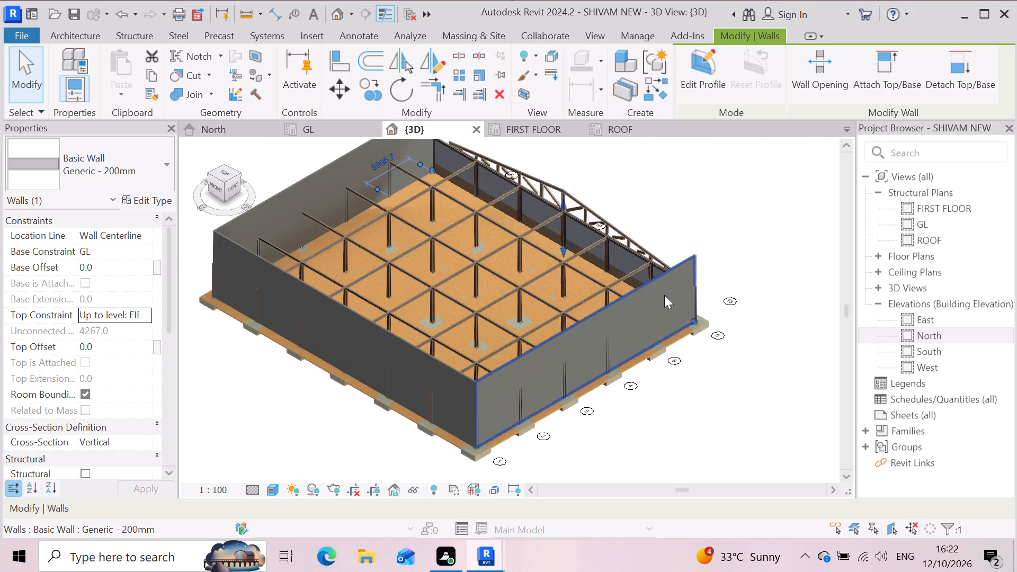
scroll(570, 377, "down", 1)
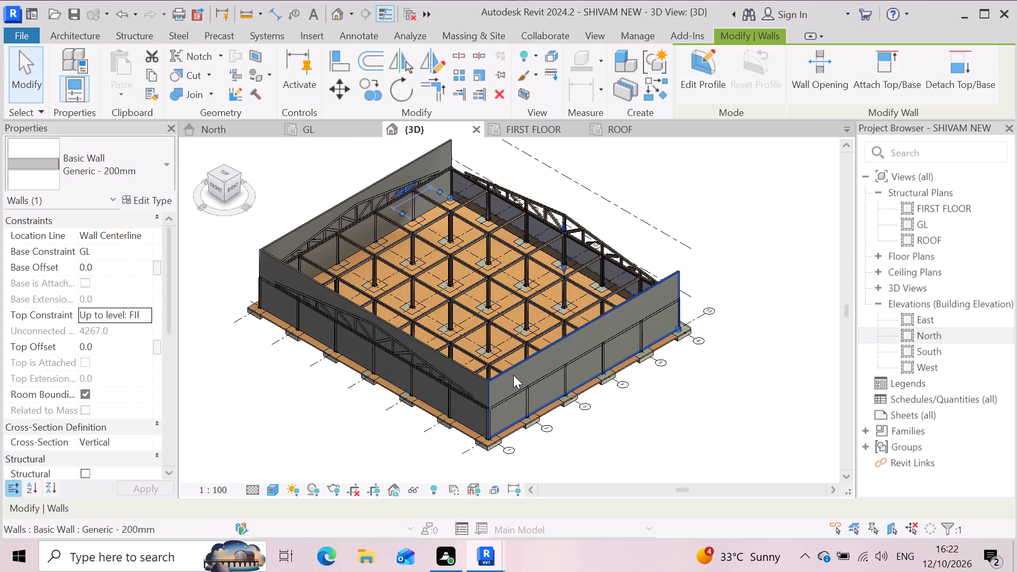
scroll(291, 229, "up", 2)
left_click(292, 236)
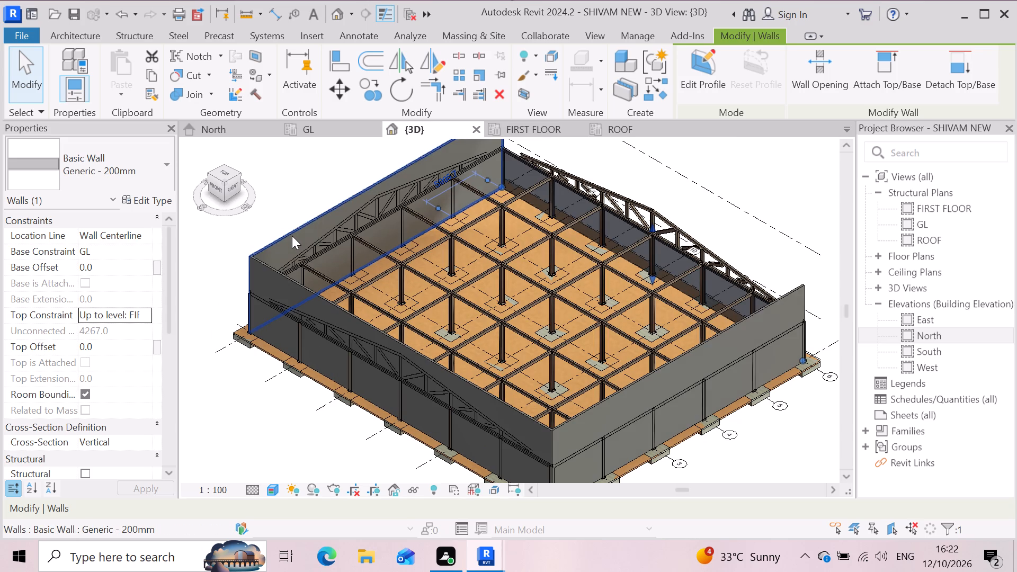
left_click(132, 312)
left_click(146, 311)
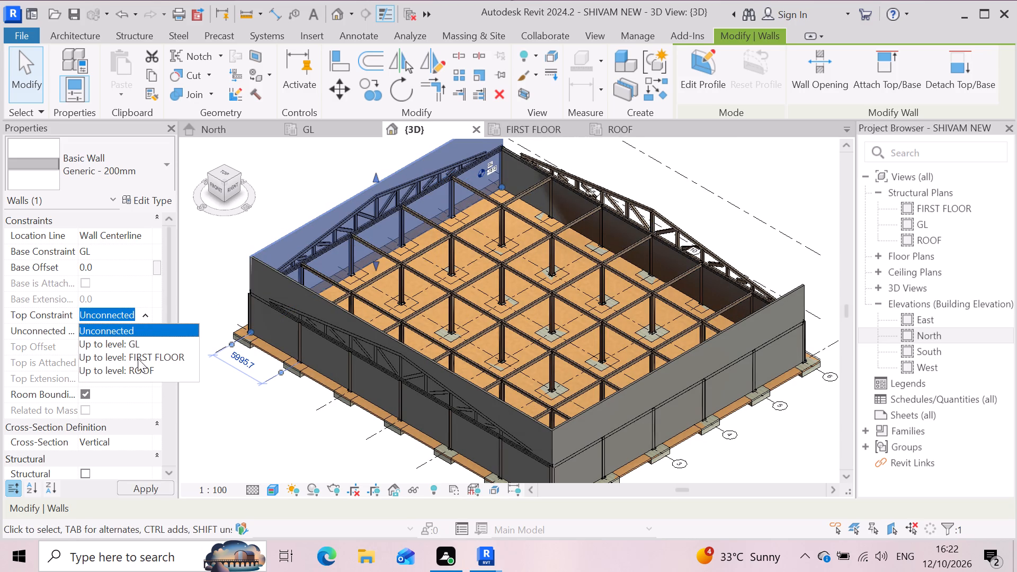
left_click(154, 354)
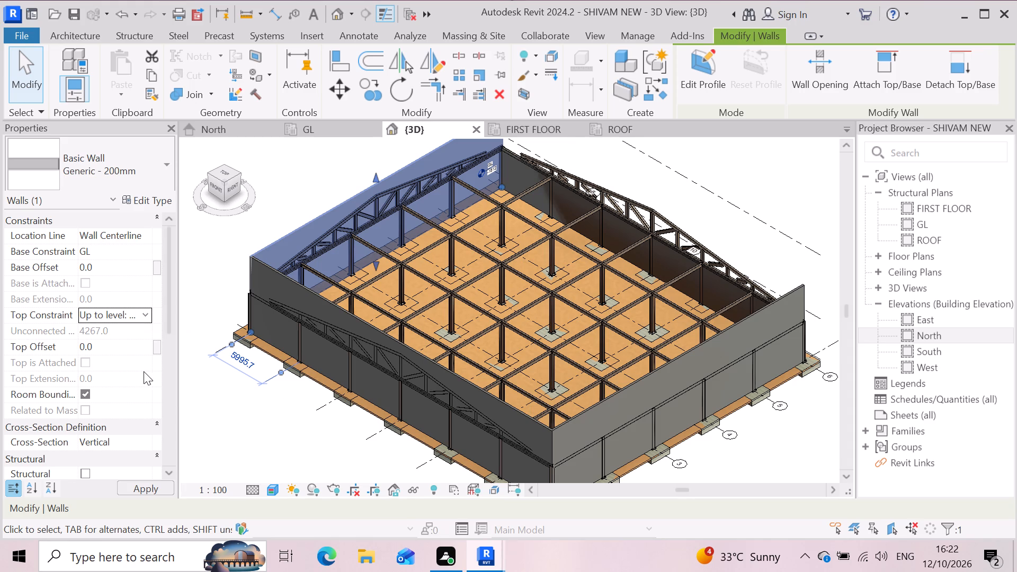
Apply the FIRST FLOOR top constraint to the west wall.
left_click(139, 488)
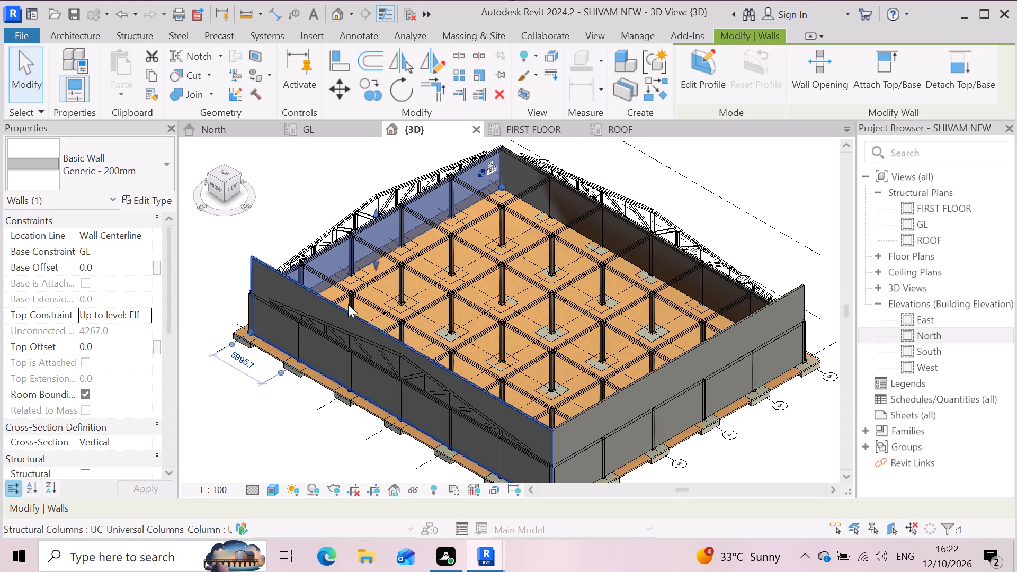
Constrain the top of the south Generic - 200mm wall up to level FIRST FLOOR.
scroll(297, 296, "up", 3)
left_click(272, 286)
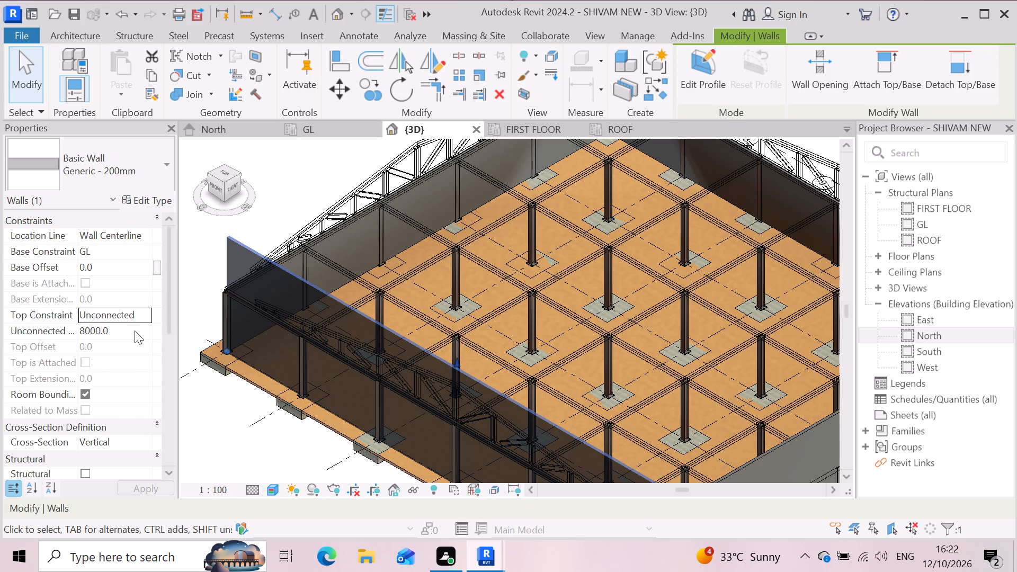
left_click(135, 309)
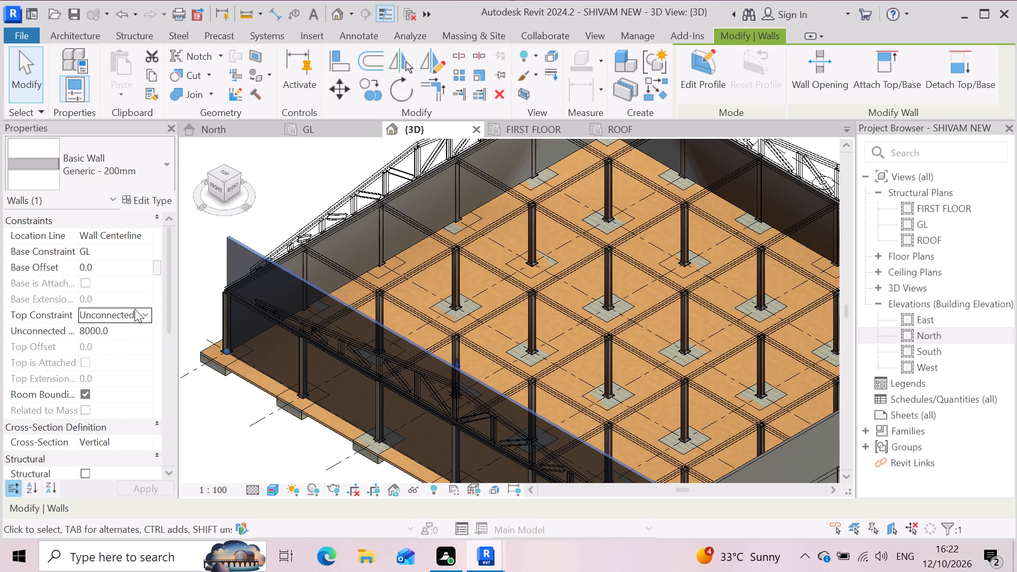
left_click(146, 311)
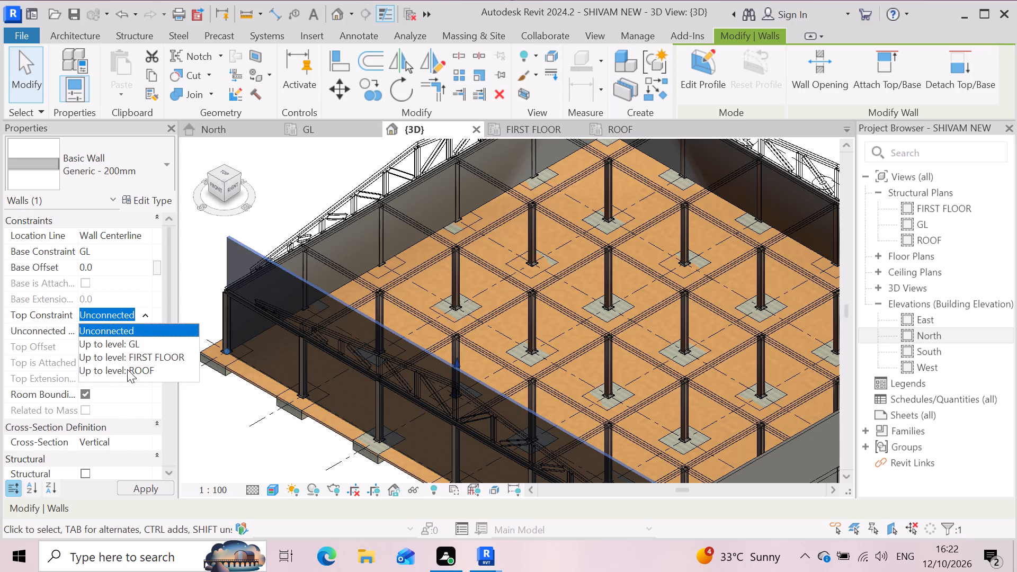
left_click(140, 356)
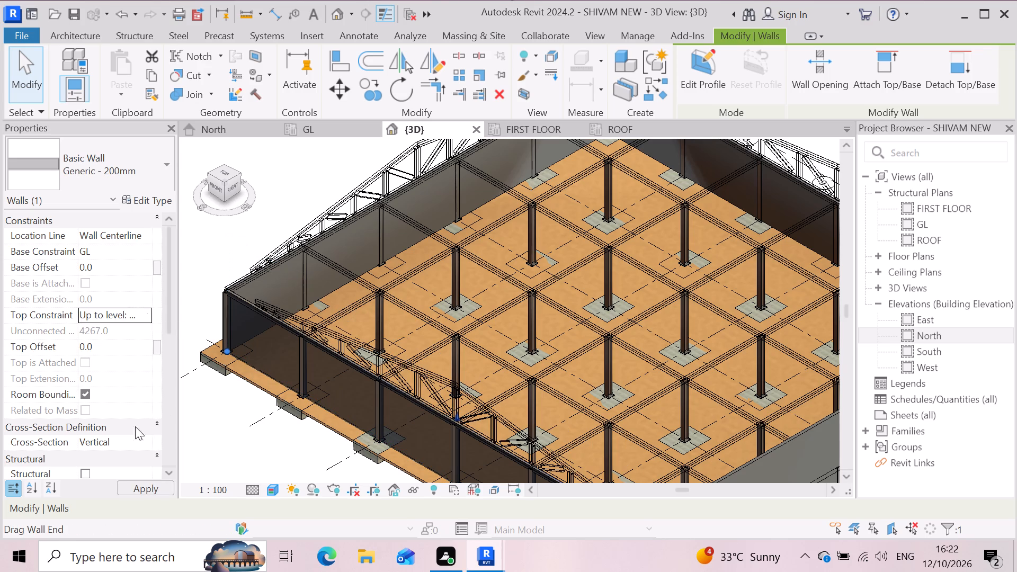
Constrain the top of the east Generic - 200mm wall up to level FIRST FLOOR.
scroll(286, 324, "down", 4)
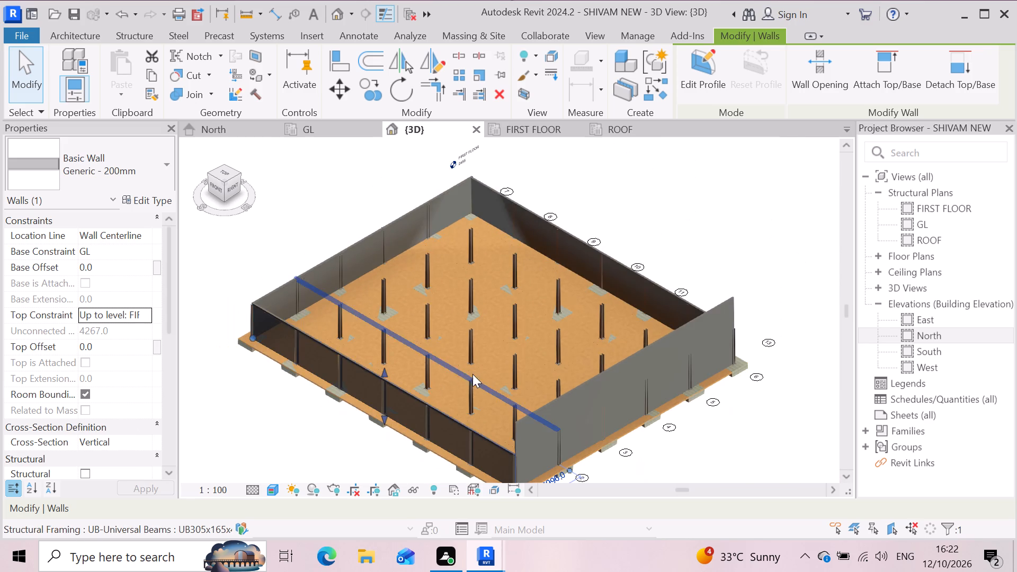
left_click(525, 425)
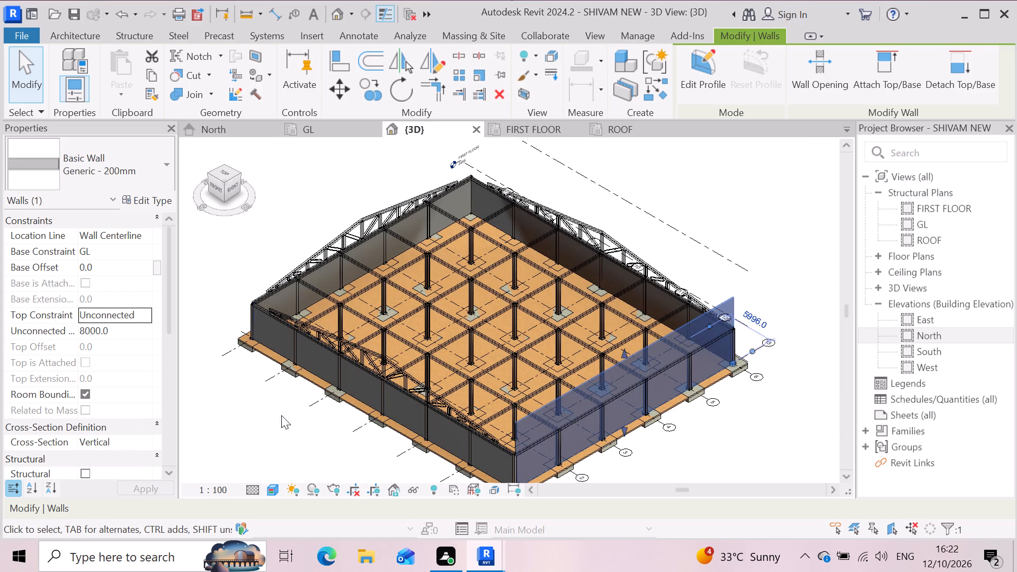
left_click(143, 313)
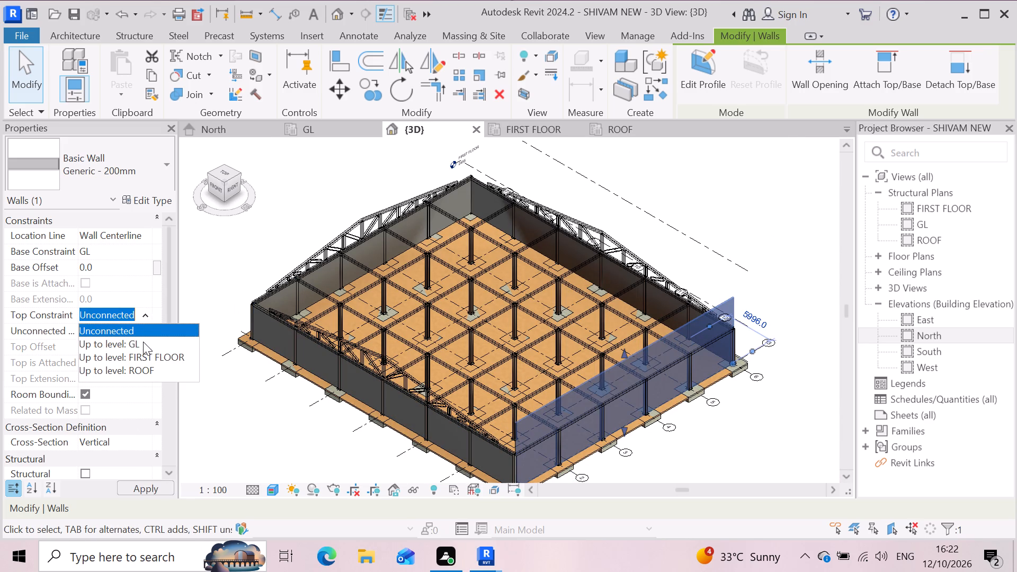
left_click(149, 352)
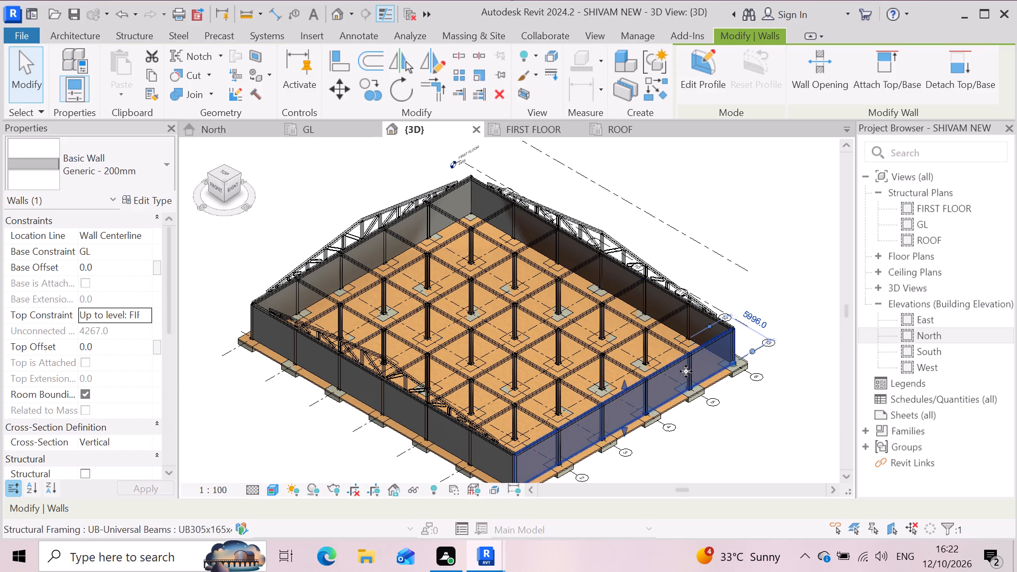
Examine how the lowered perimeter walls meet the UB305x165x40 beams, columns and gabled trusses in the 3D view.
scroll(686, 375, "up", 2)
scroll(428, 404, "up", 3)
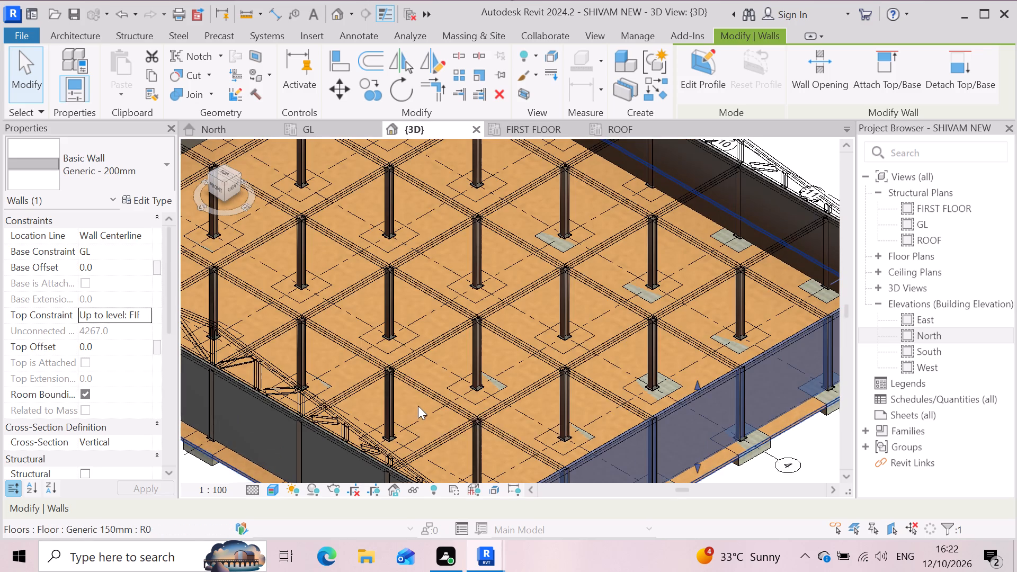
scroll(401, 370, "down", 3)
scroll(326, 280, "up", 1)
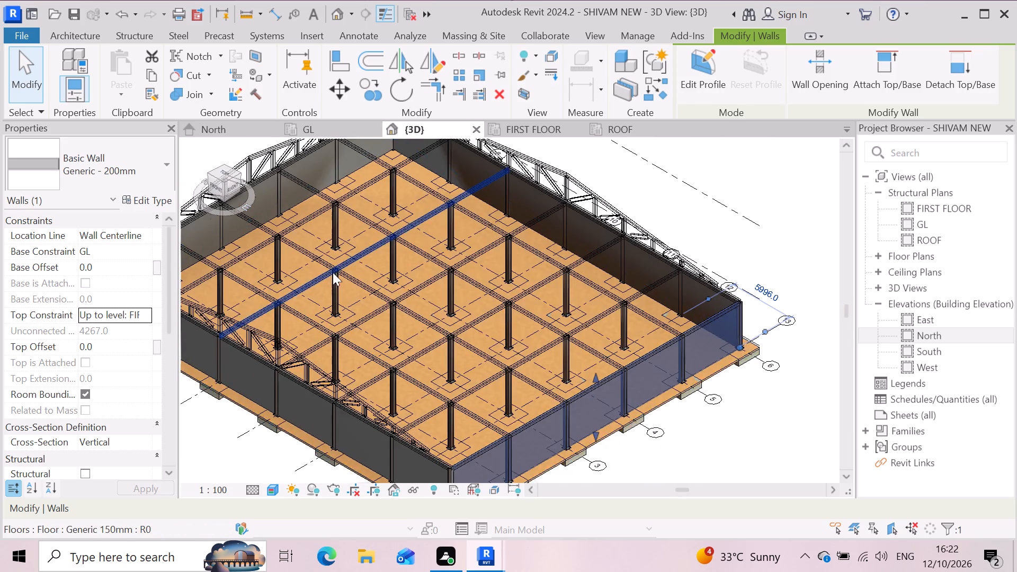
scroll(333, 272, "up", 1)
scroll(348, 343, "down", 2)
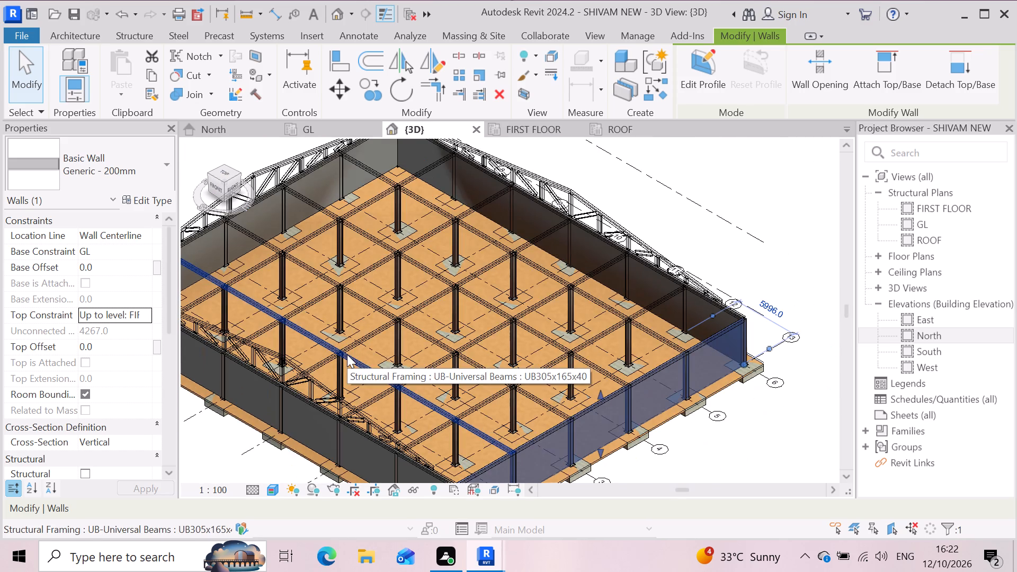
scroll(347, 354, "up", 2)
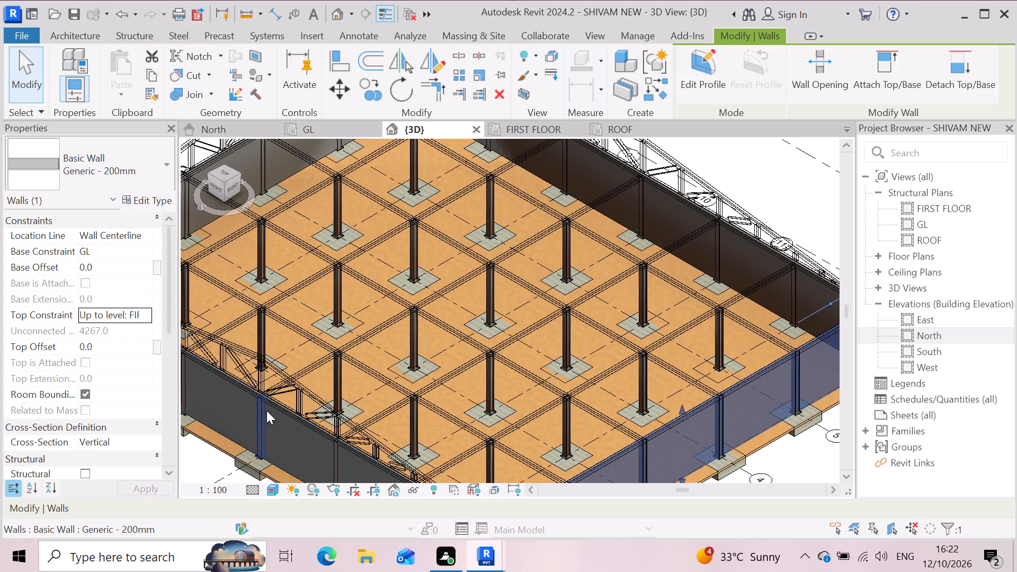
scroll(322, 376, "down", 2)
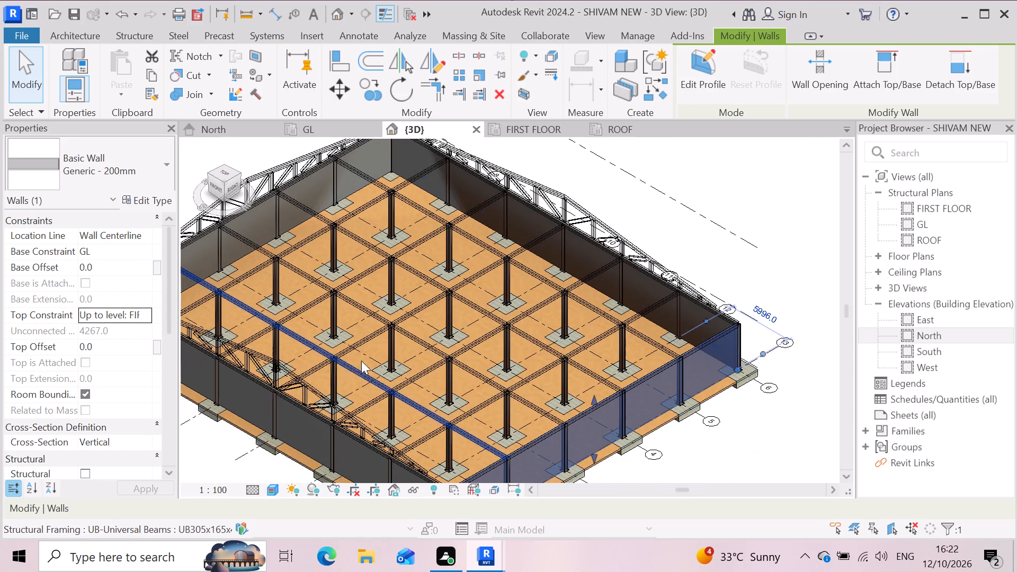
scroll(479, 215, "up", 2)
scroll(451, 252, "up", 2)
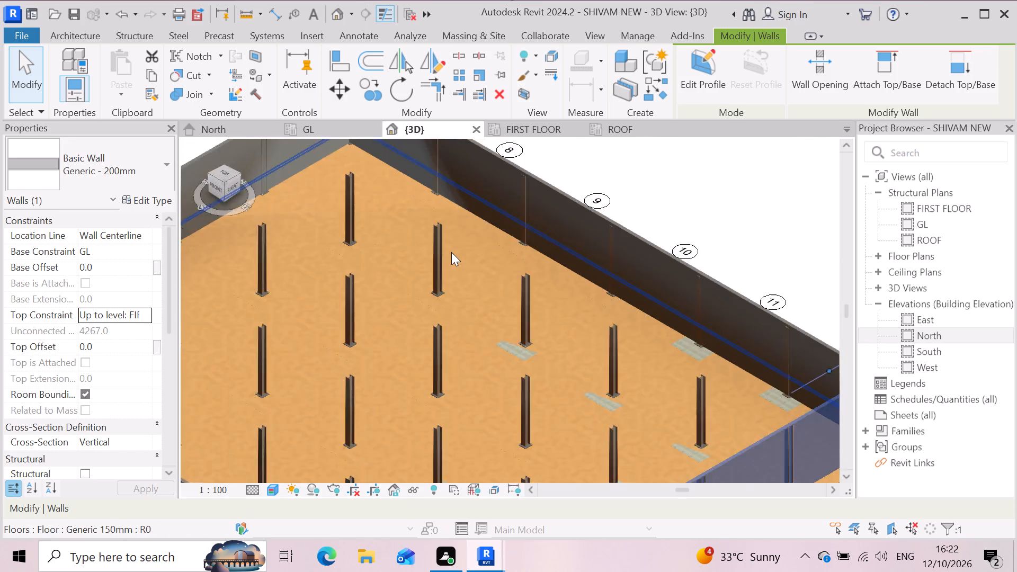
scroll(451, 252, "up", 1)
scroll(451, 252, "down", 6)
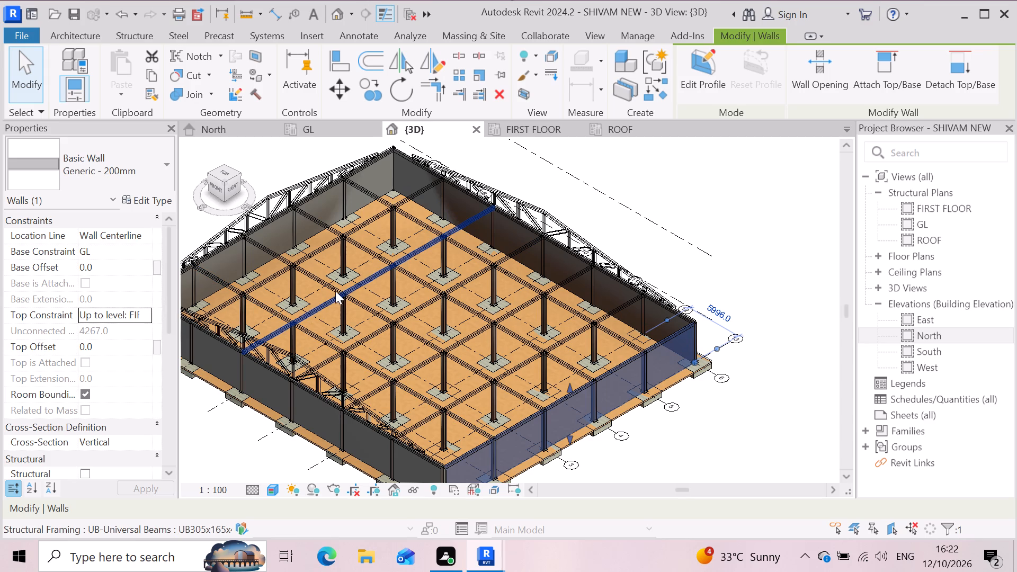
left_click(341, 288)
scroll(265, 346, "up", 2)
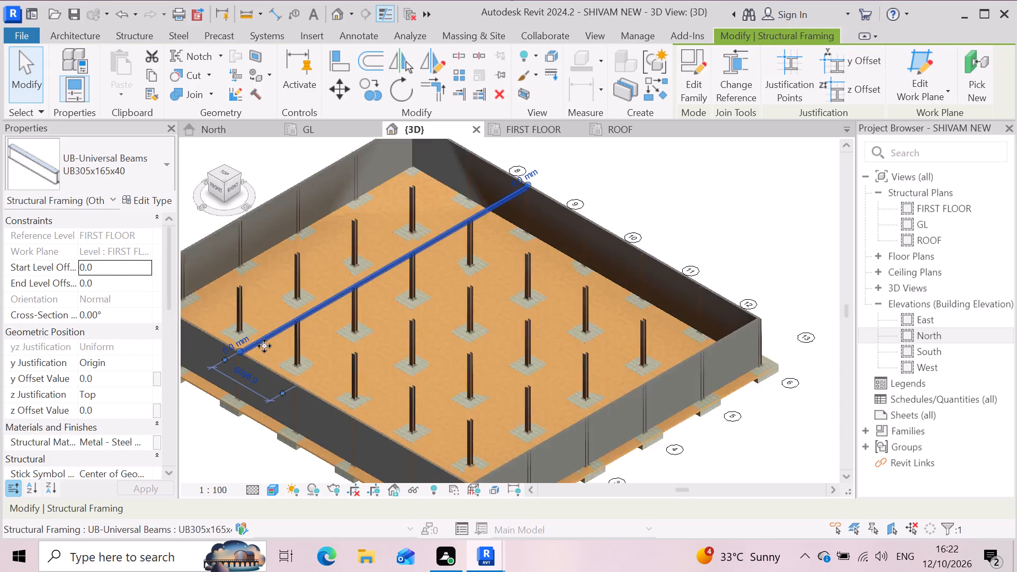
scroll(264, 346, "up", 3)
scroll(300, 334, "down", 5)
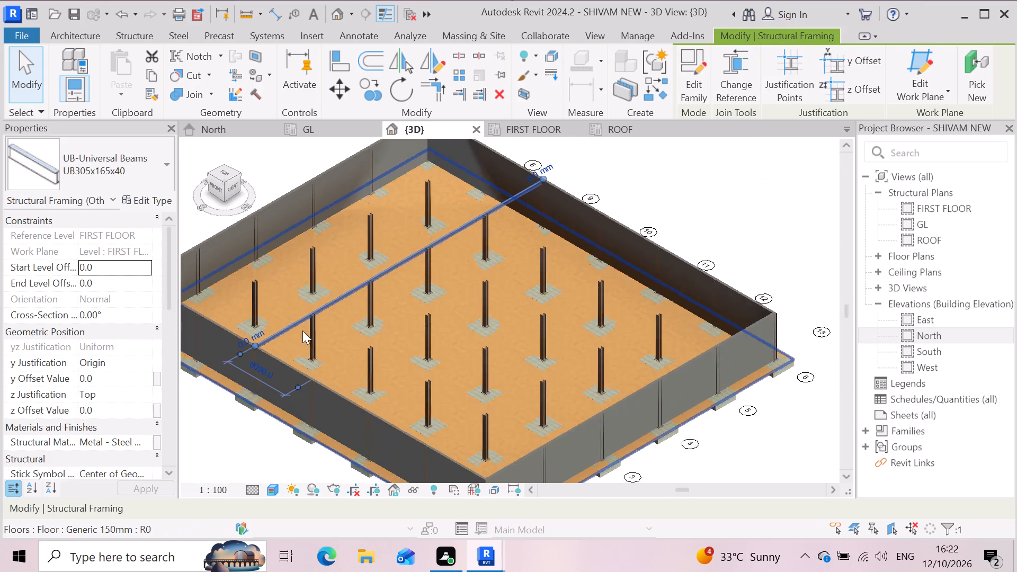
scroll(371, 339, "down", 2)
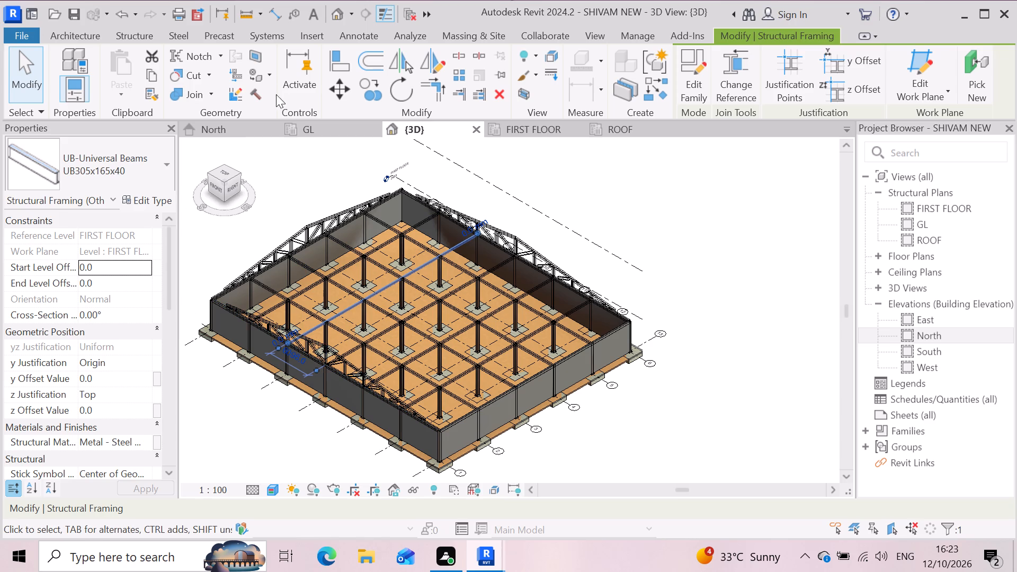
Start a roof by footprint and assign it to level FIRST FLOOR.
left_click(85, 33)
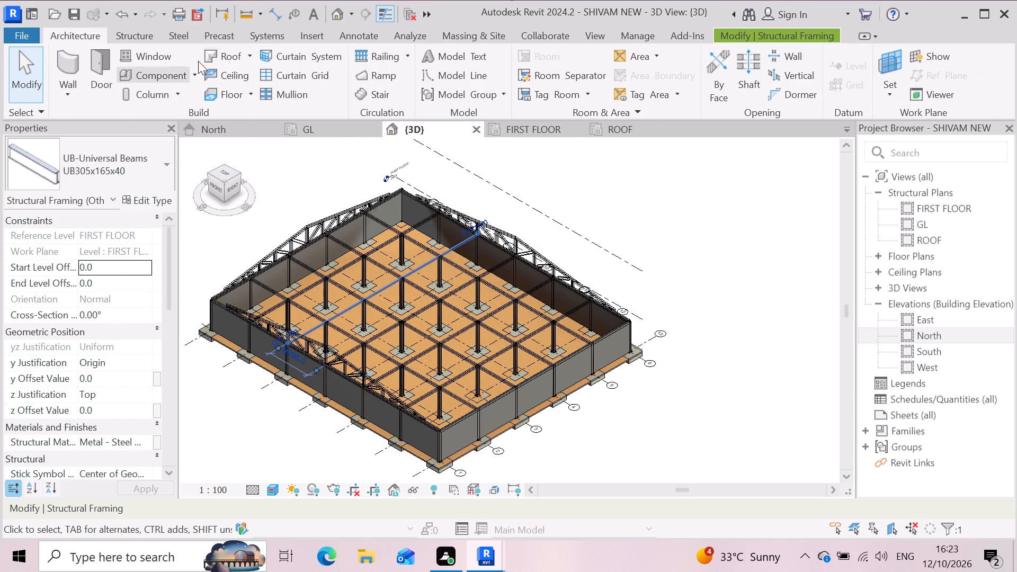
left_click(227, 56)
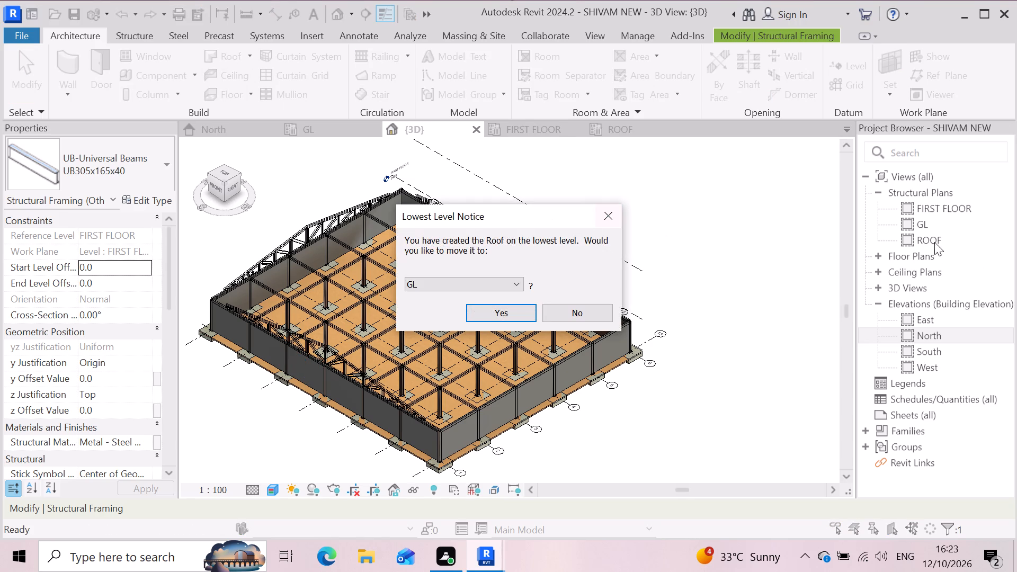
left_click(916, 206)
left_click(517, 281)
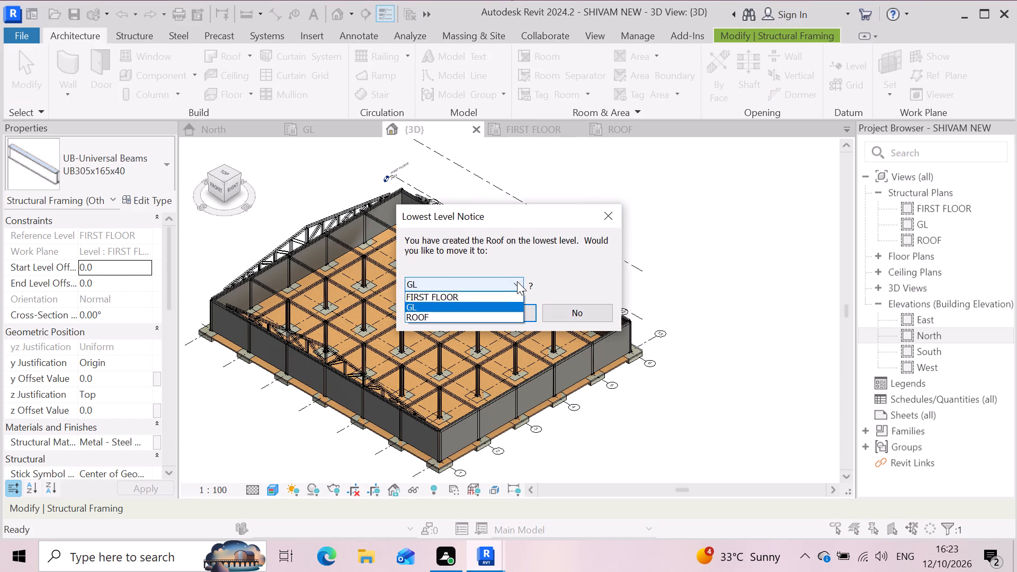
left_click(499, 290)
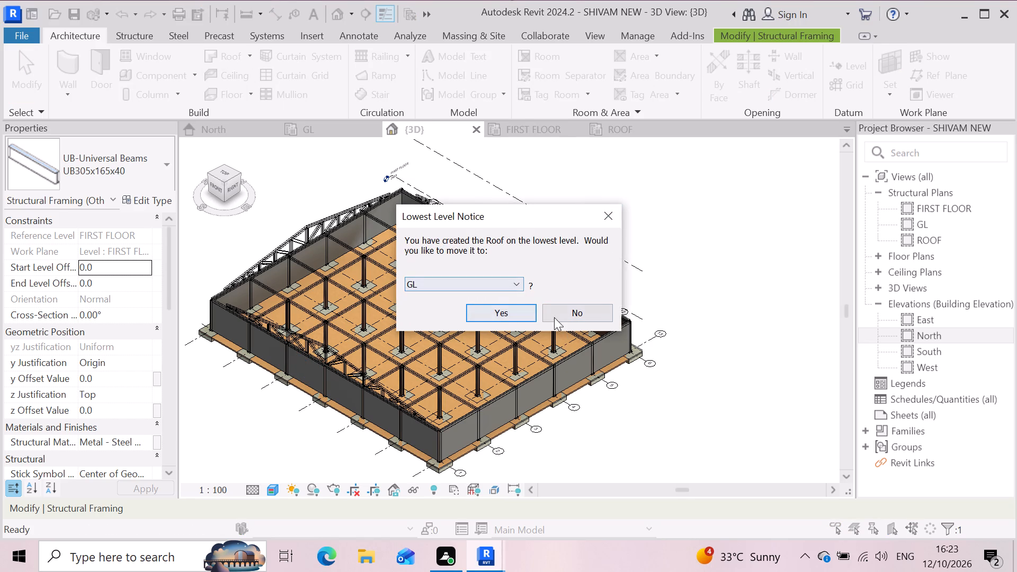
left_click(515, 283)
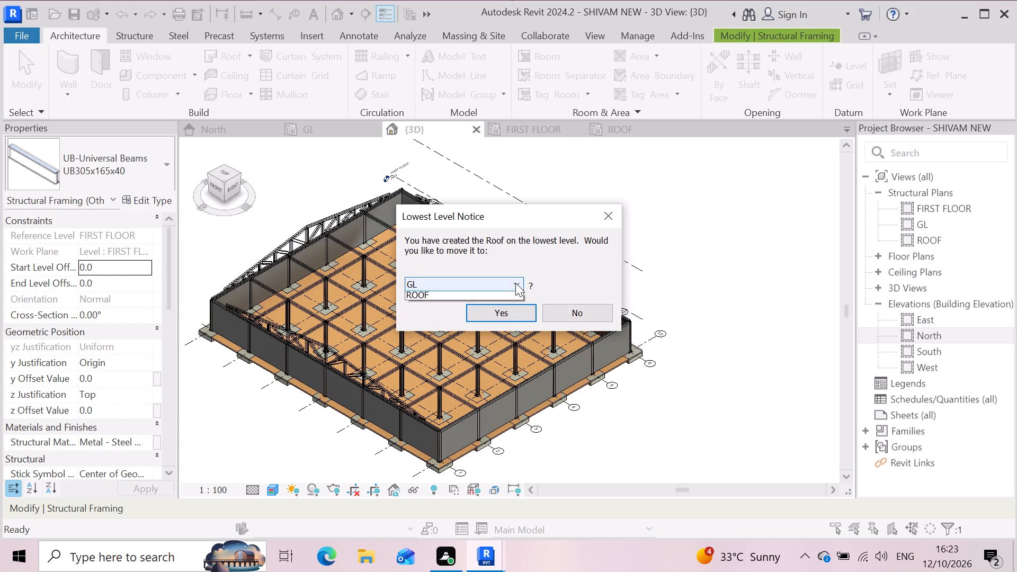
left_click(462, 295)
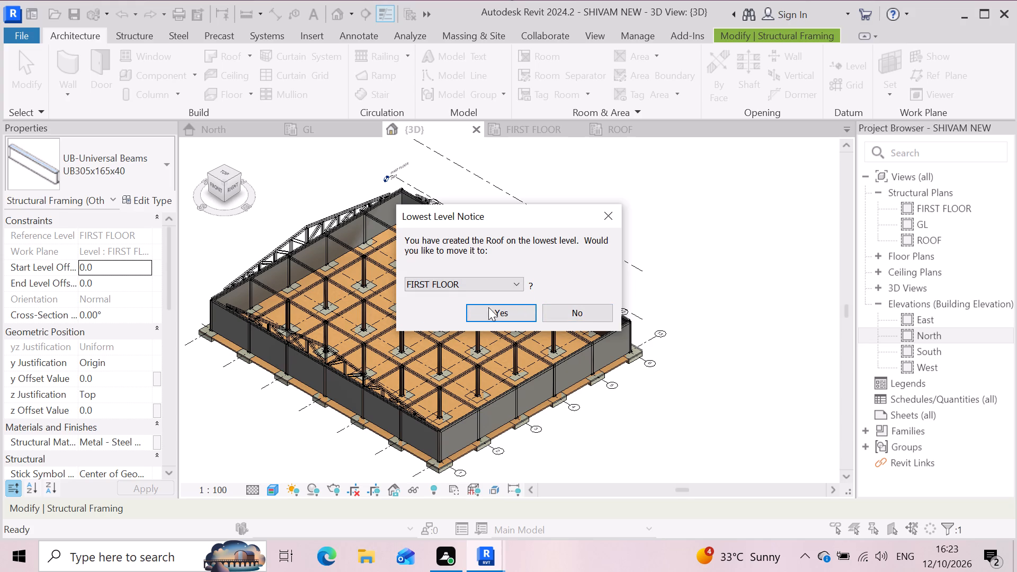
left_click(507, 314)
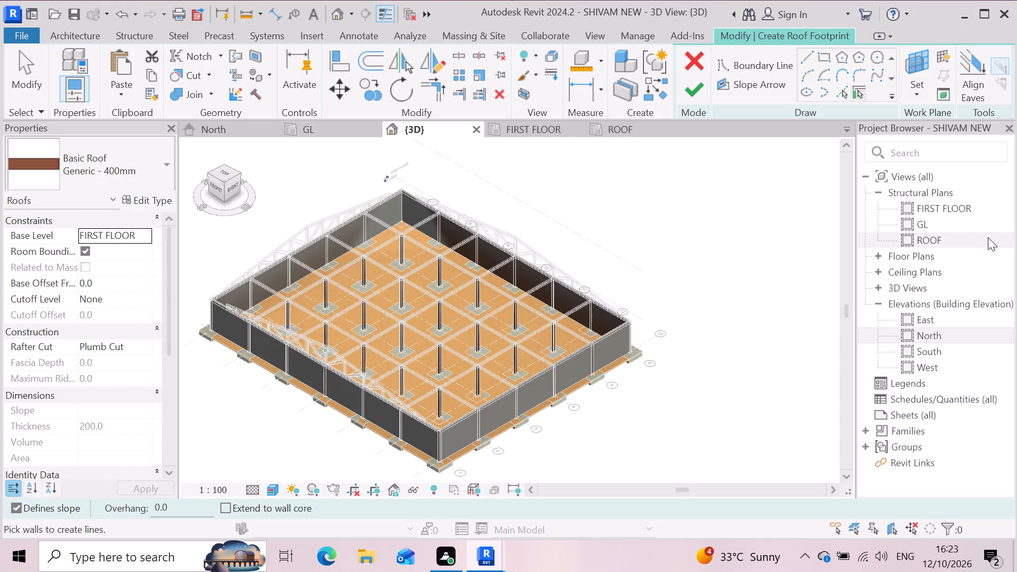
Open the FIRST FLOOR structural plan for sketching the roof footprint.
double_click(945, 209)
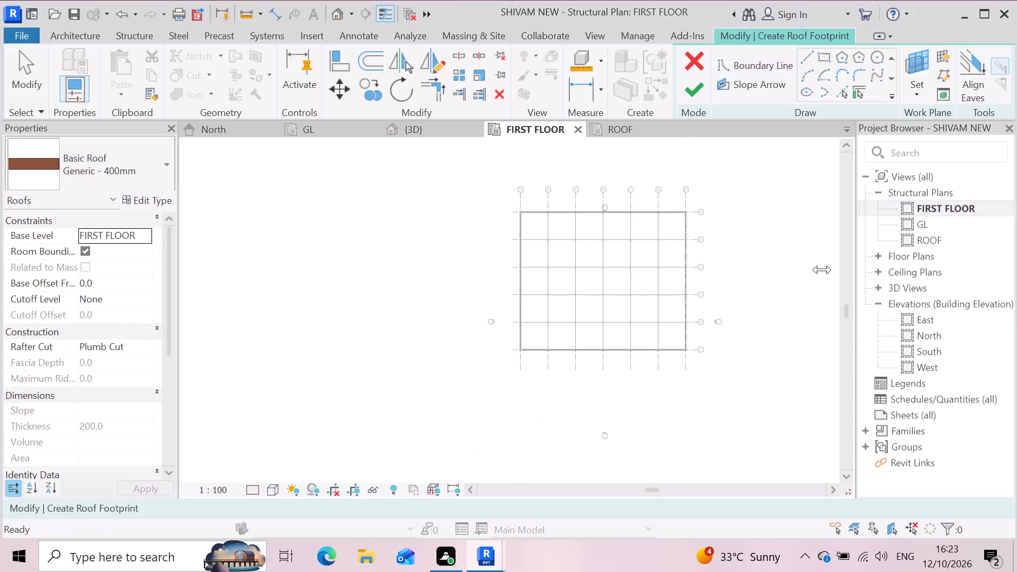
scroll(668, 300, "down", 1)
scroll(704, 279, "up", 2)
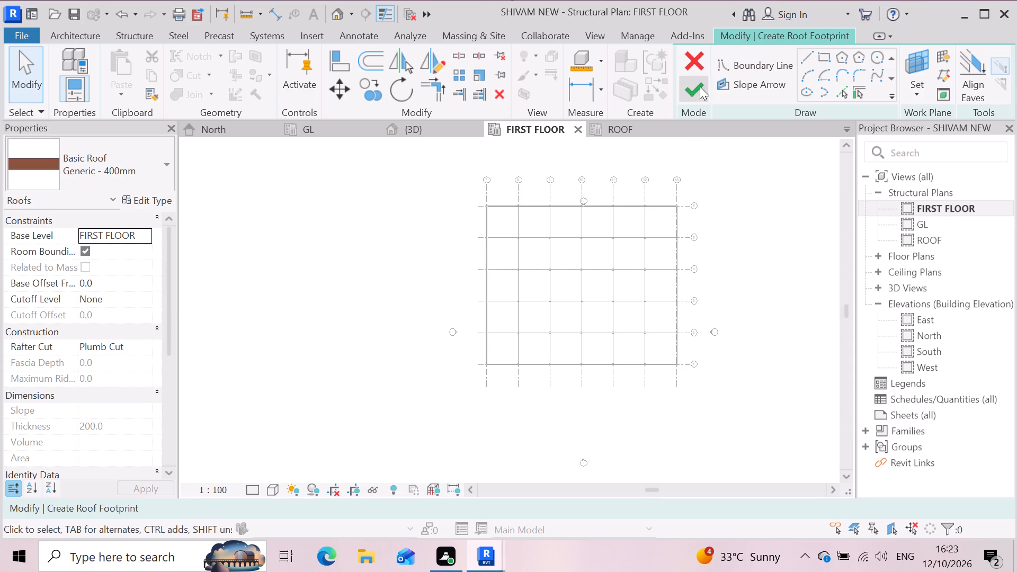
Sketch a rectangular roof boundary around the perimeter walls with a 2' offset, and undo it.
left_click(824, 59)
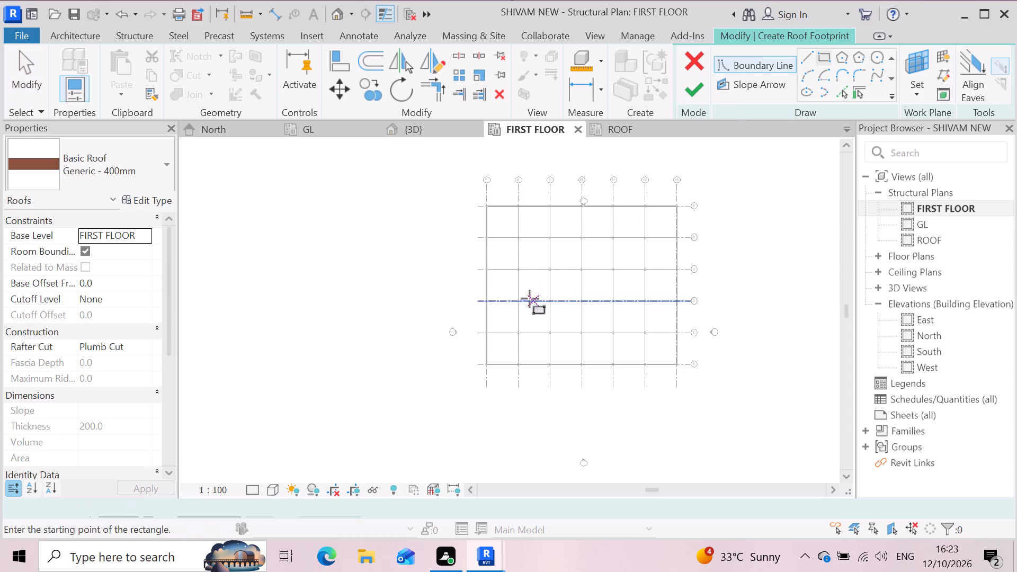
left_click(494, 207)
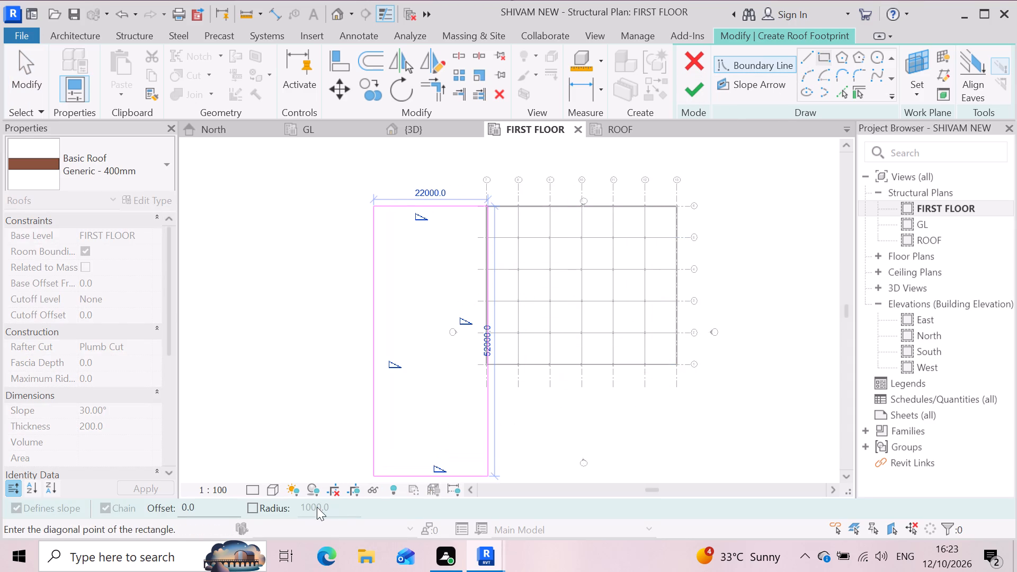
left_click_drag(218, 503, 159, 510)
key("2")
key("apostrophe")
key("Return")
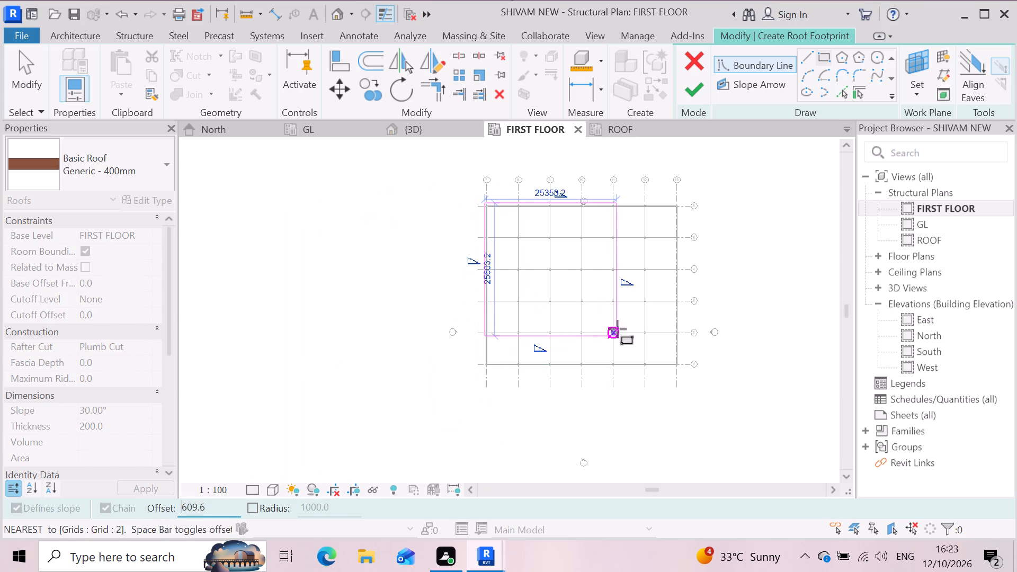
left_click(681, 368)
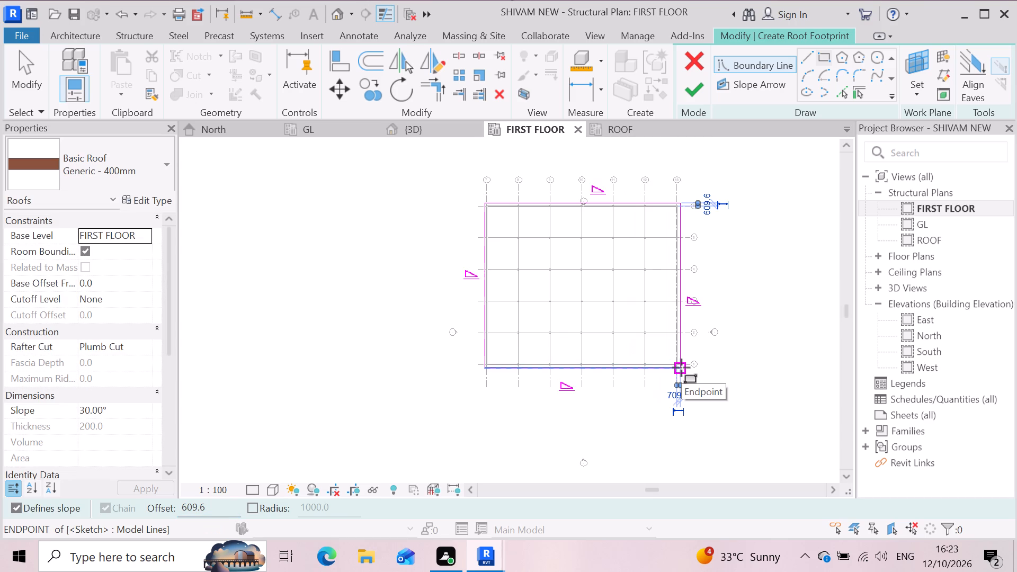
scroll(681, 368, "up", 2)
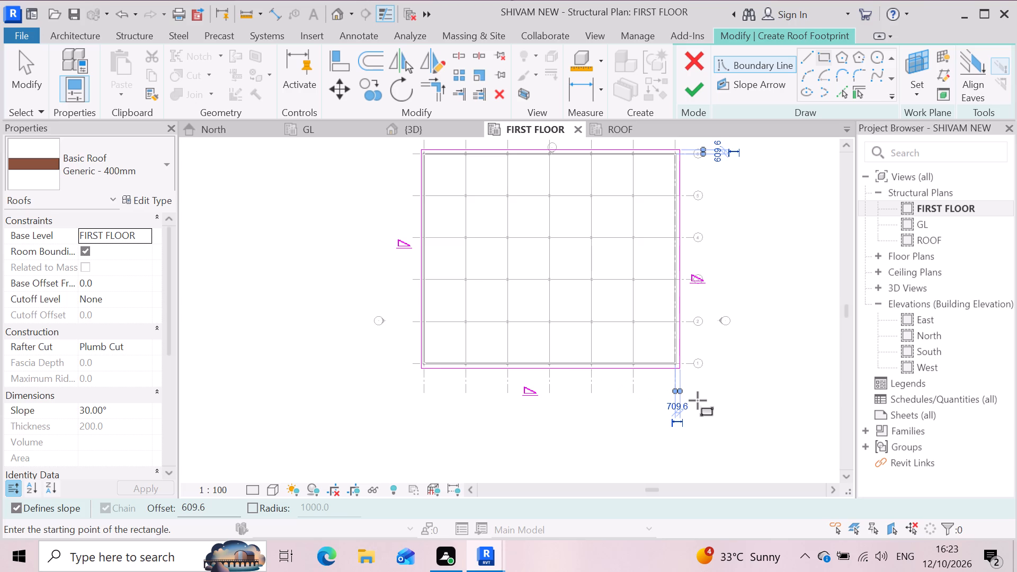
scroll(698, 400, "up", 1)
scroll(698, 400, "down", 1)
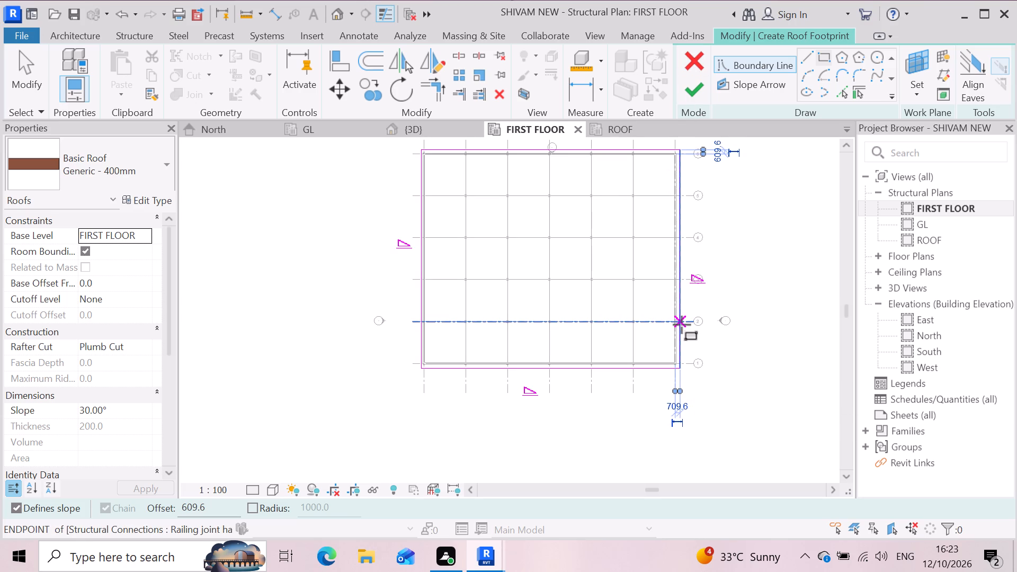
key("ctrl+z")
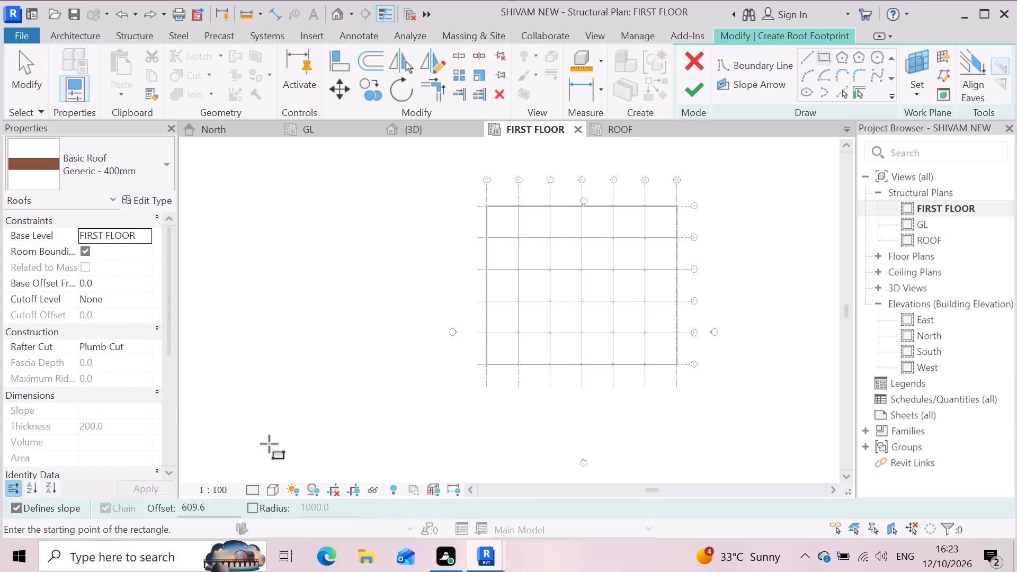
Sketch a rectangular roof boundary between opposite corners of the building with an offset of 5 and finish the Generic - 400mm roof.
left_click_drag(217, 508, 135, 496)
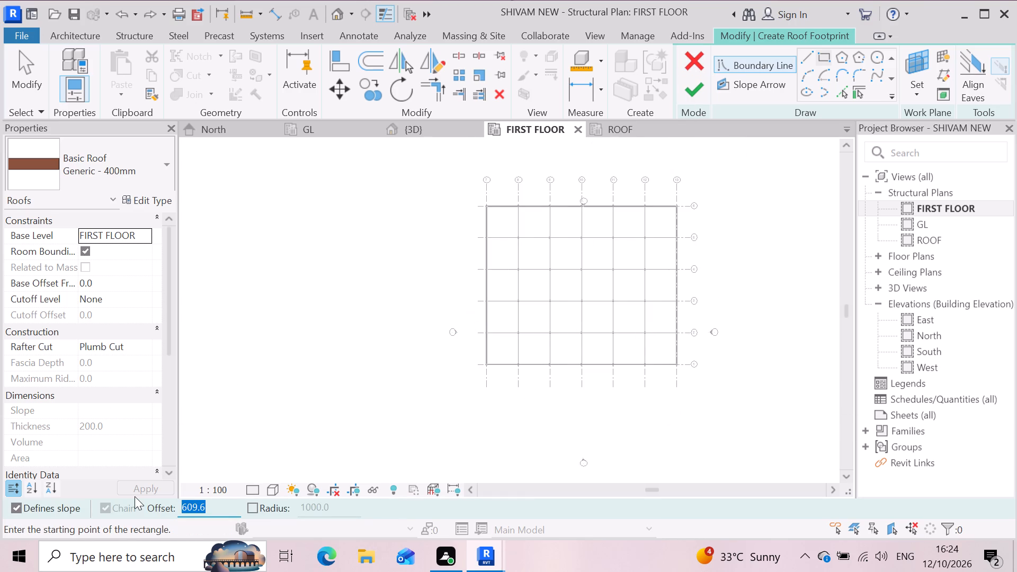
key("4")
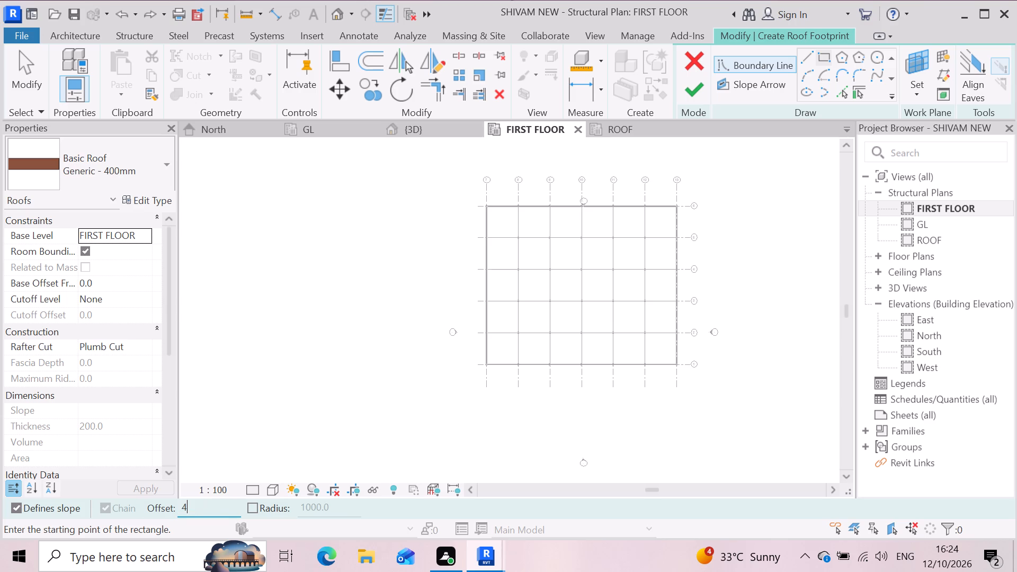
key("BackSpace")
key("5")
key("ctrl+apostrophe")
key("Return")
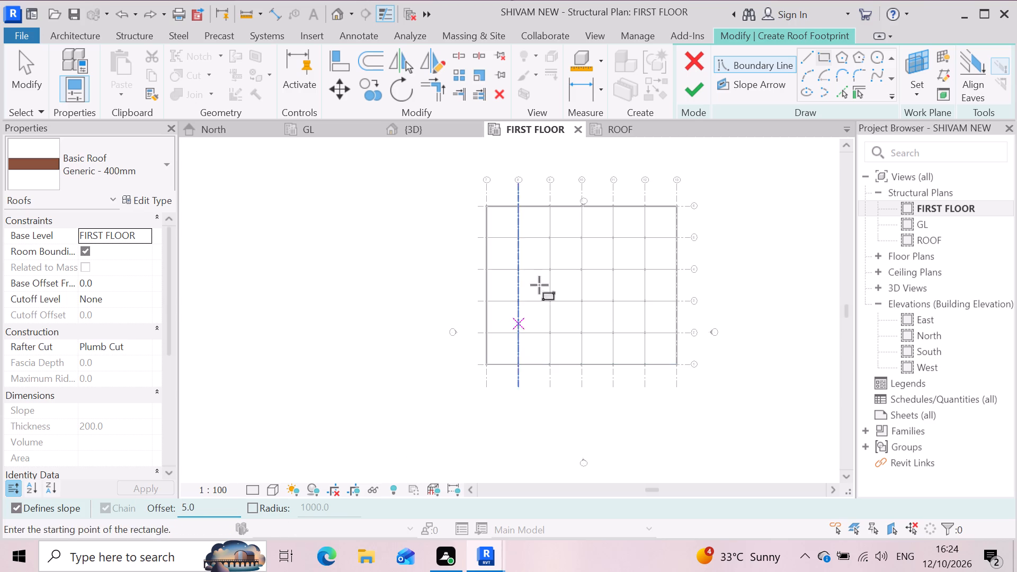
left_click(829, 61)
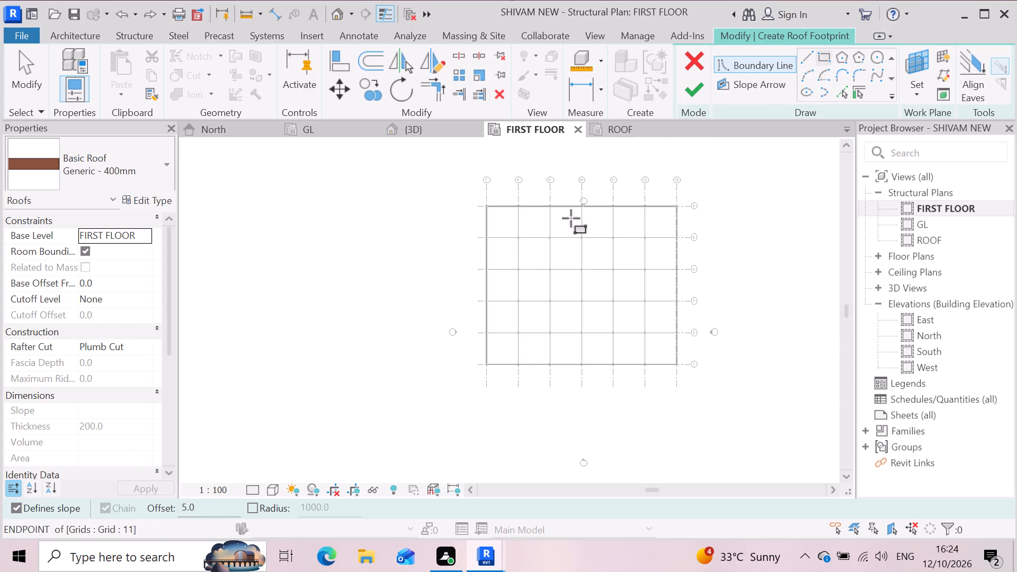
left_click(486, 211)
left_click(676, 370)
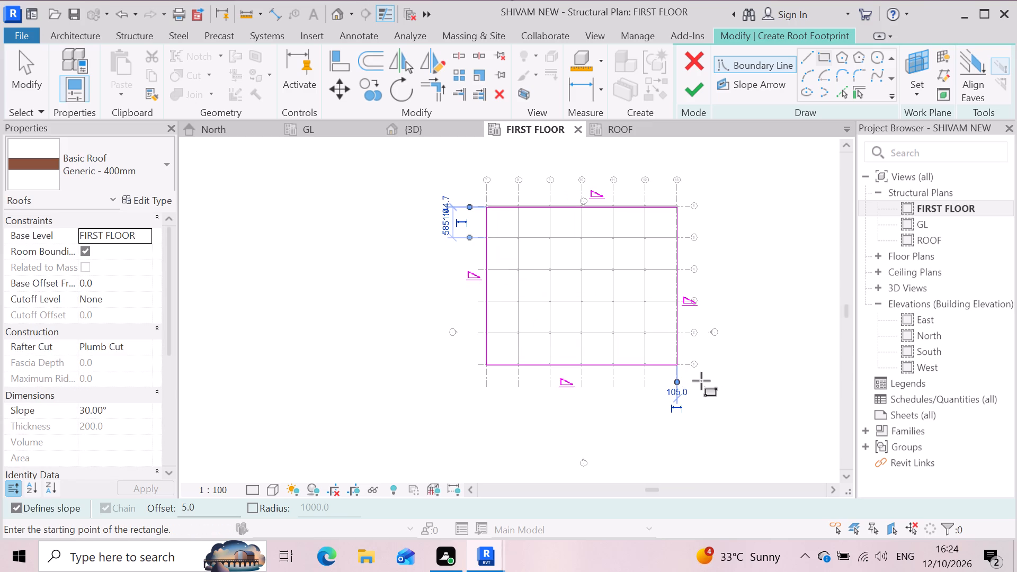
key("Escape")
left_click(687, 93)
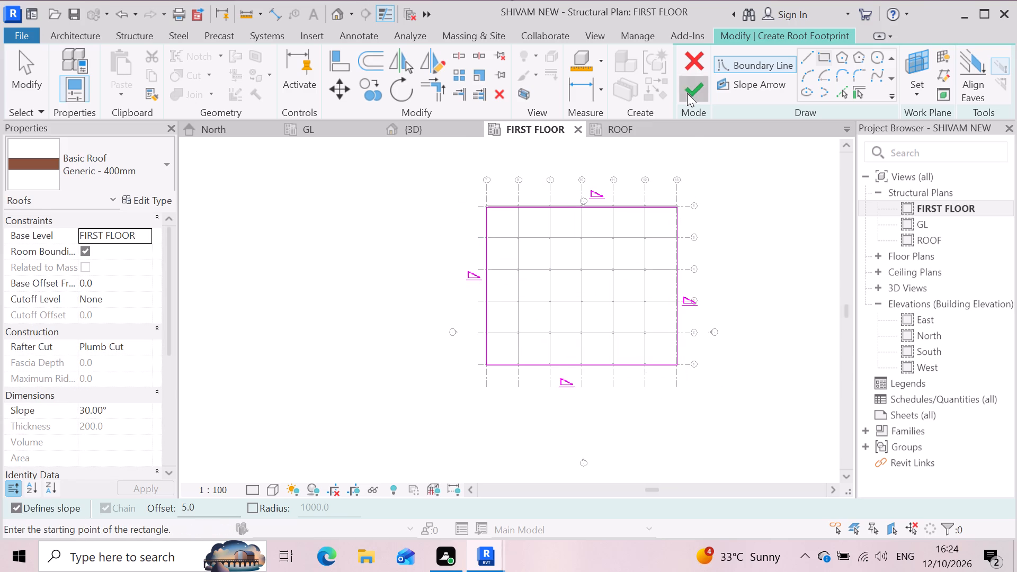
Examine the hipped roof in the 3D view from several sides, checking how its eaves meet the perimeter walls and trusses.
scroll(610, 400, "up", 2)
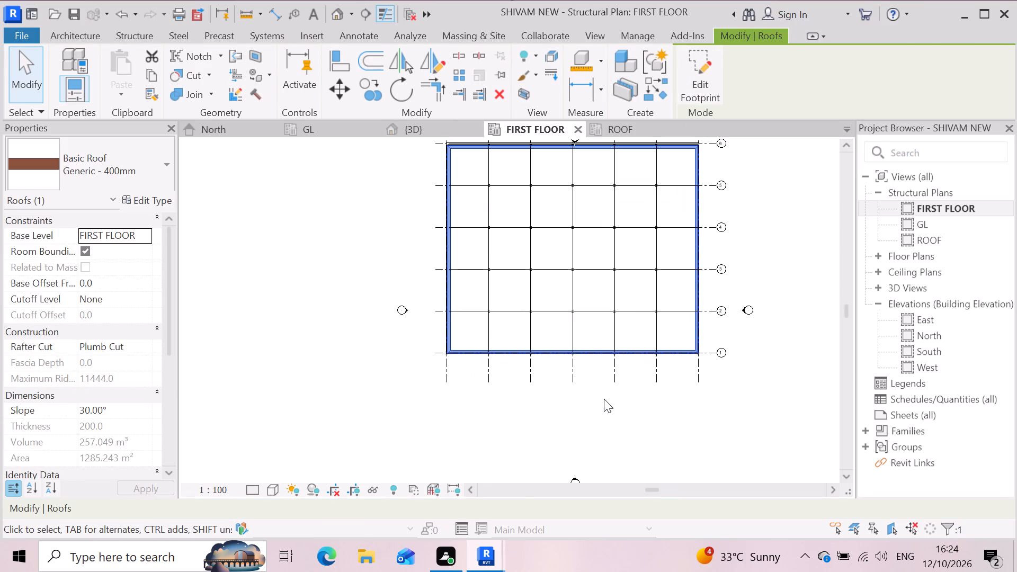
scroll(536, 393, "down", 2)
left_click(430, 129)
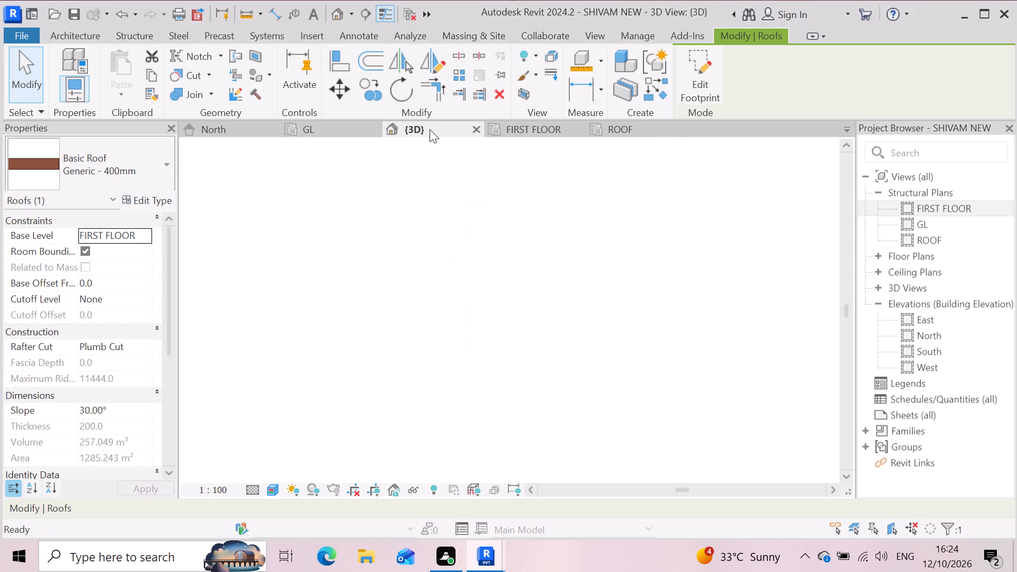
scroll(306, 370, "up", 2)
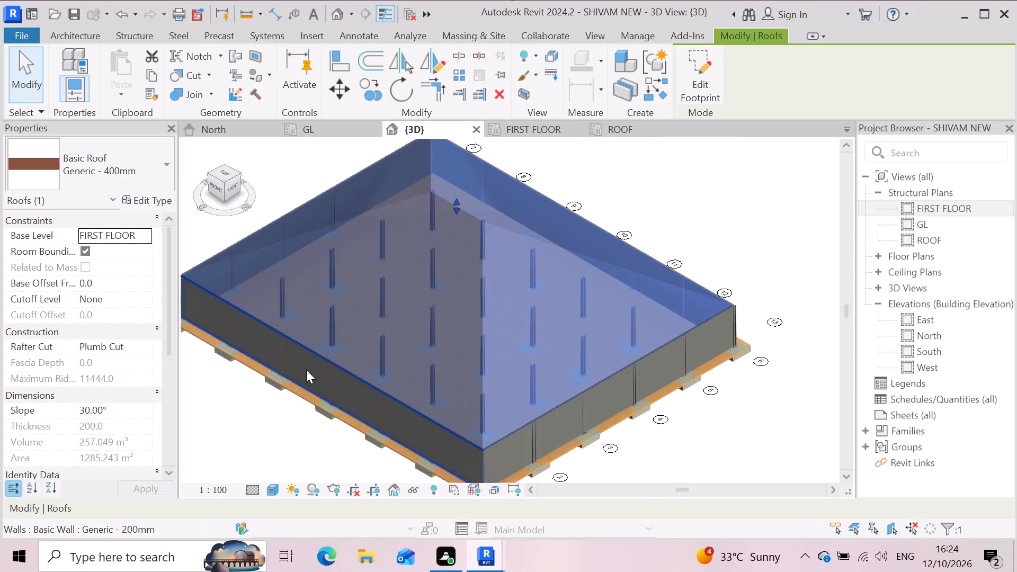
scroll(469, 305, "down", 2)
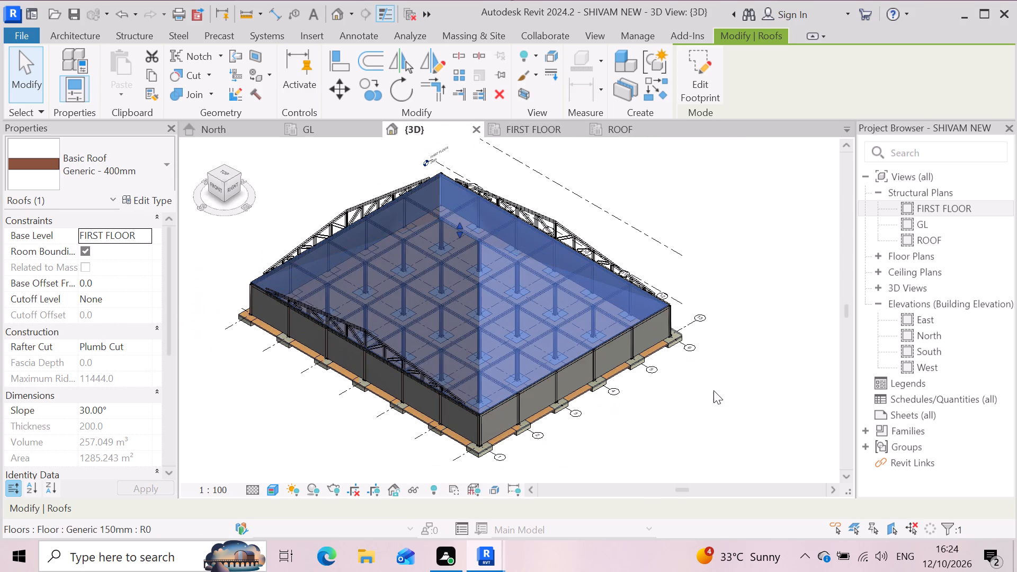
left_click(715, 393)
scroll(451, 449, "up", 2)
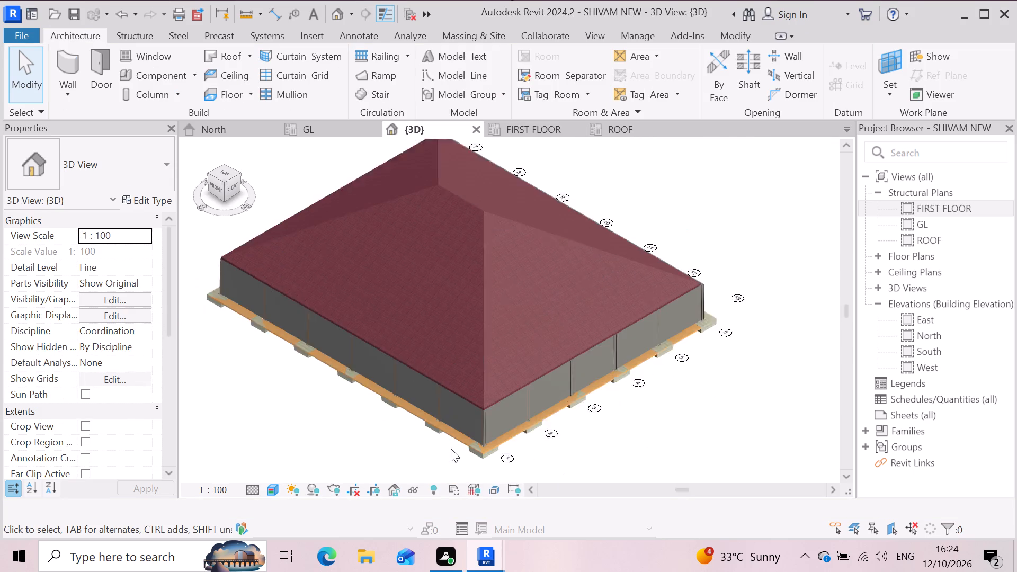
scroll(551, 411, "down", 3)
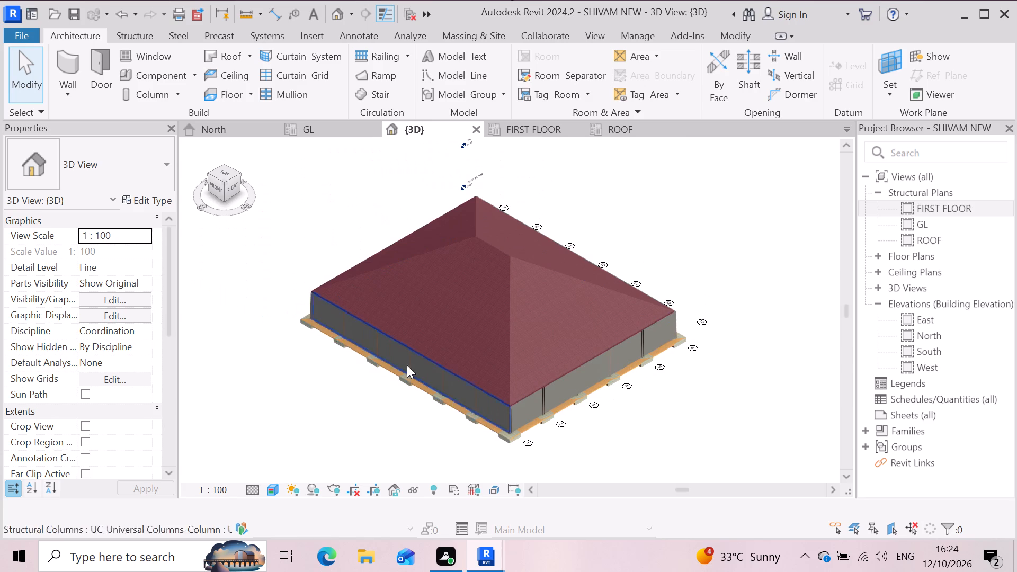
scroll(296, 334, "down", 2)
scroll(591, 313, "down", 2)
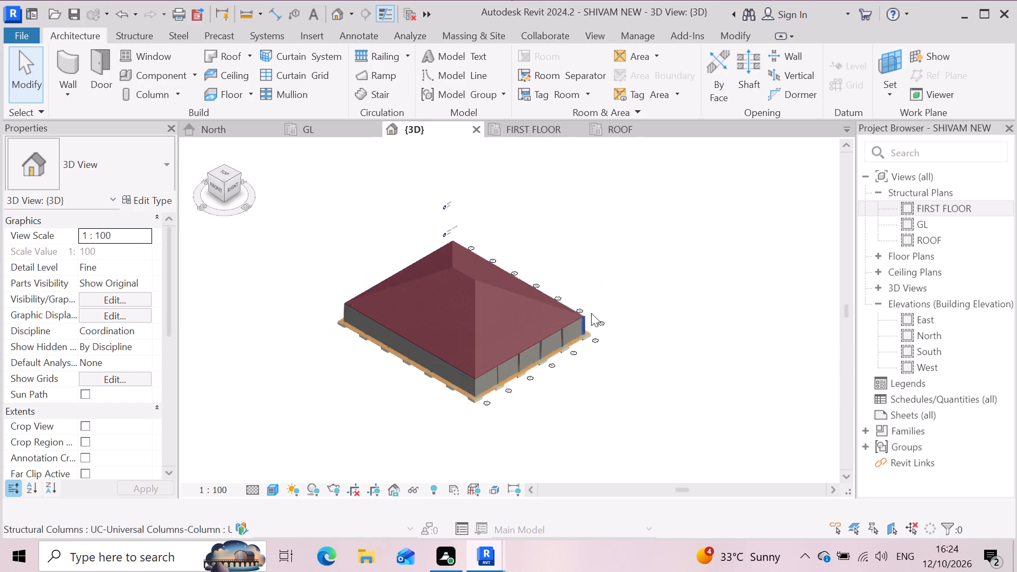
scroll(515, 379, "down", 2)
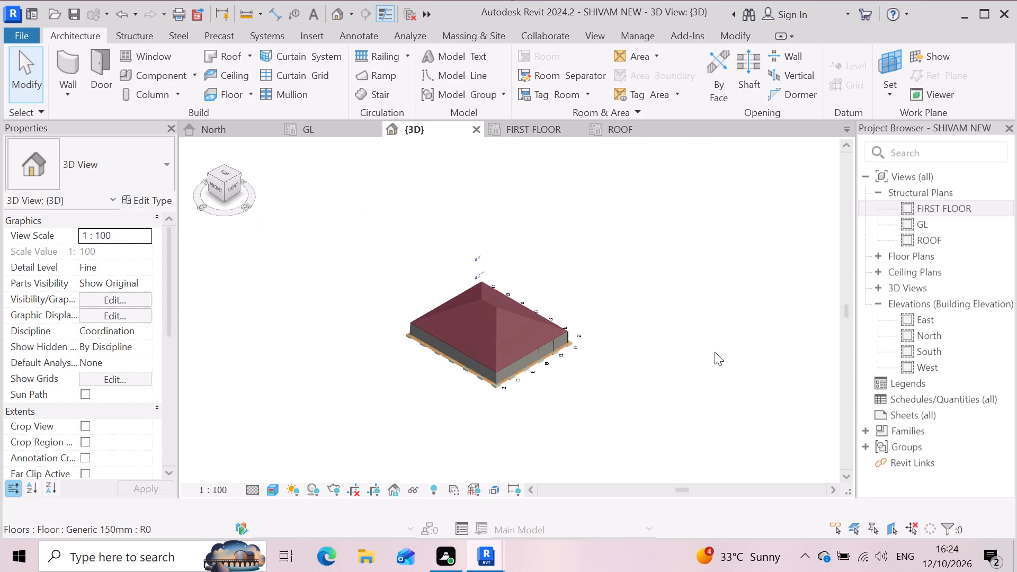
middle_click_drag(666, 348, 466, 379, "shift")
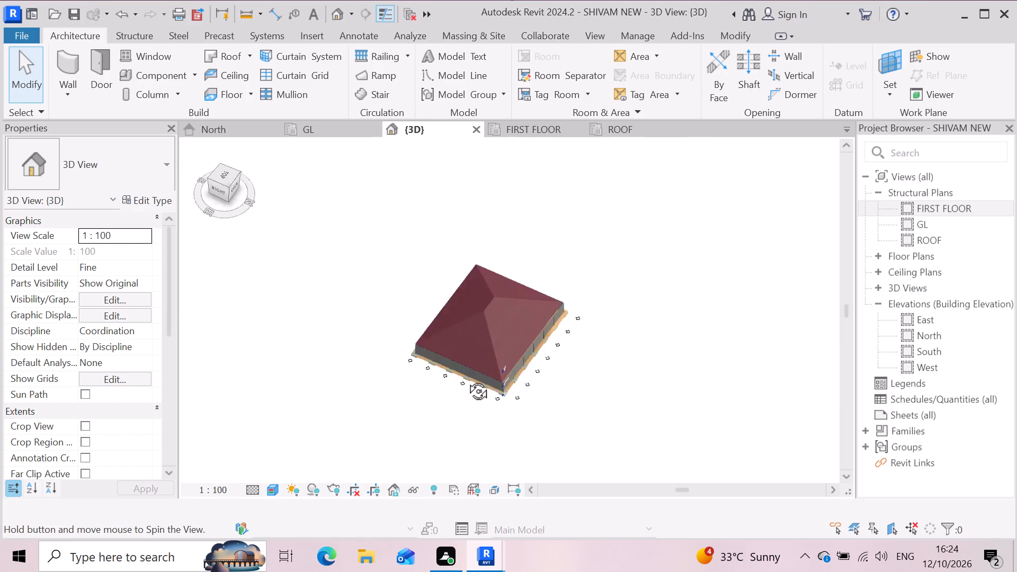
middle_click_drag(466, 379, 442, 337, "shift")
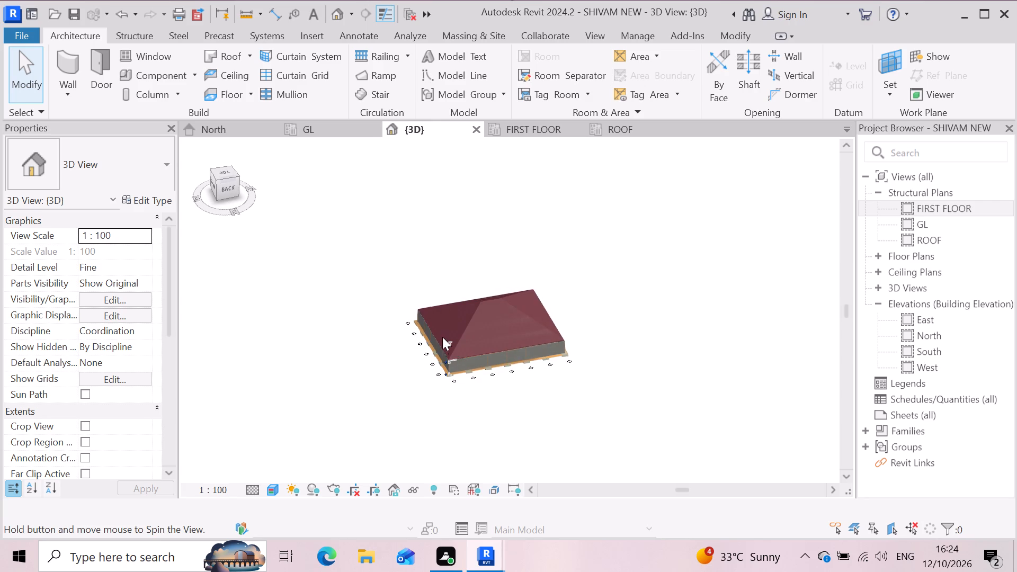
scroll(407, 395, "down", 1, "shift")
scroll(432, 385, "up", 2, "shift")
scroll(435, 379, "up", 5)
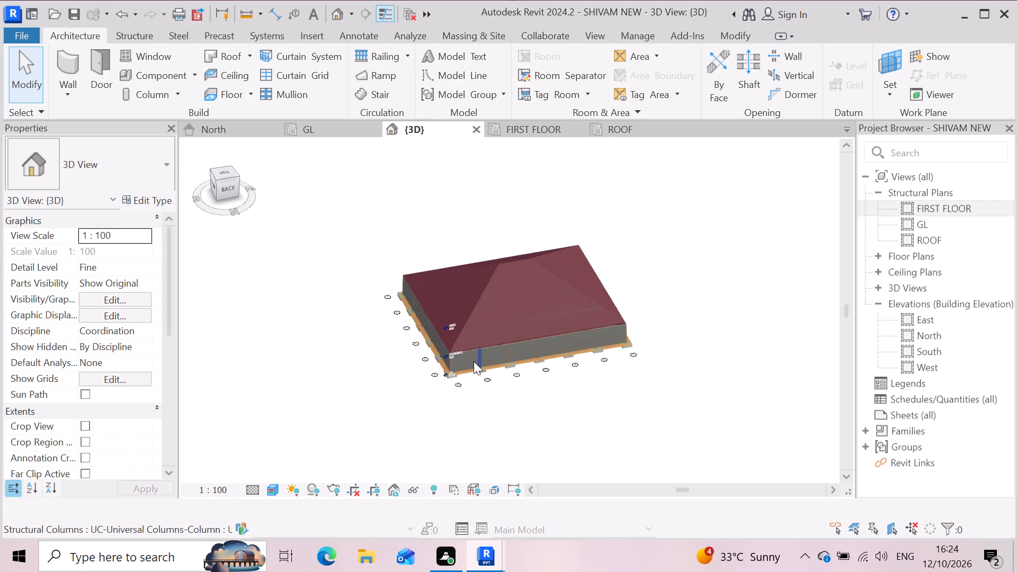
scroll(496, 353, "up", 3)
scroll(435, 370, "down", 2)
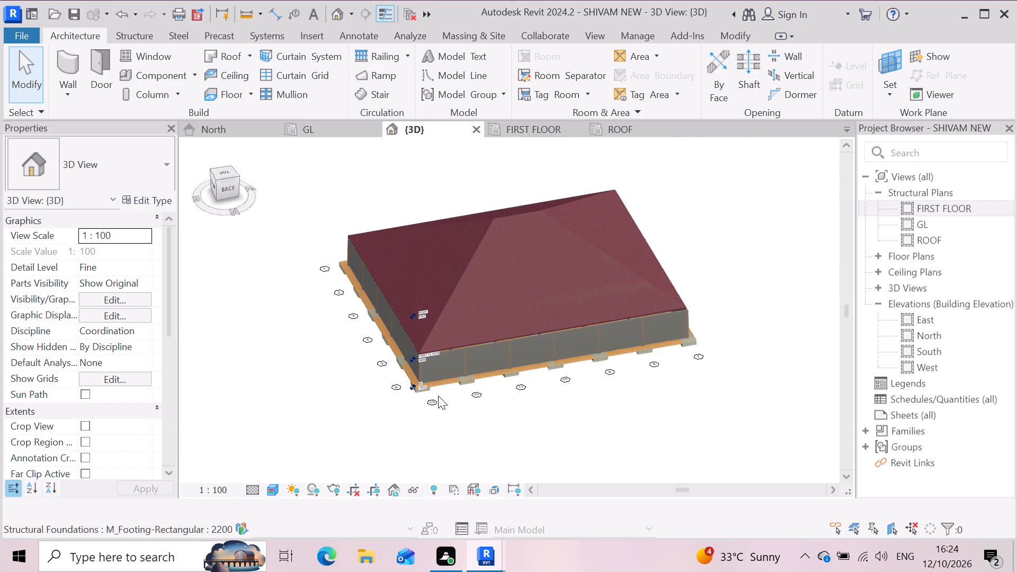
scroll(416, 391, "up", 6)
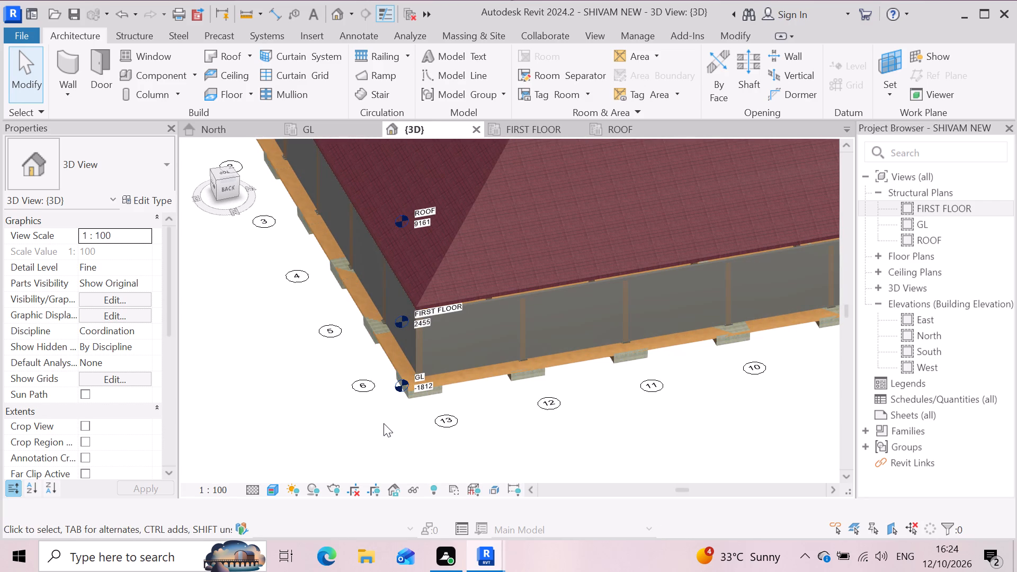
scroll(364, 428, "down", 2)
scroll(499, 380, "up", 2)
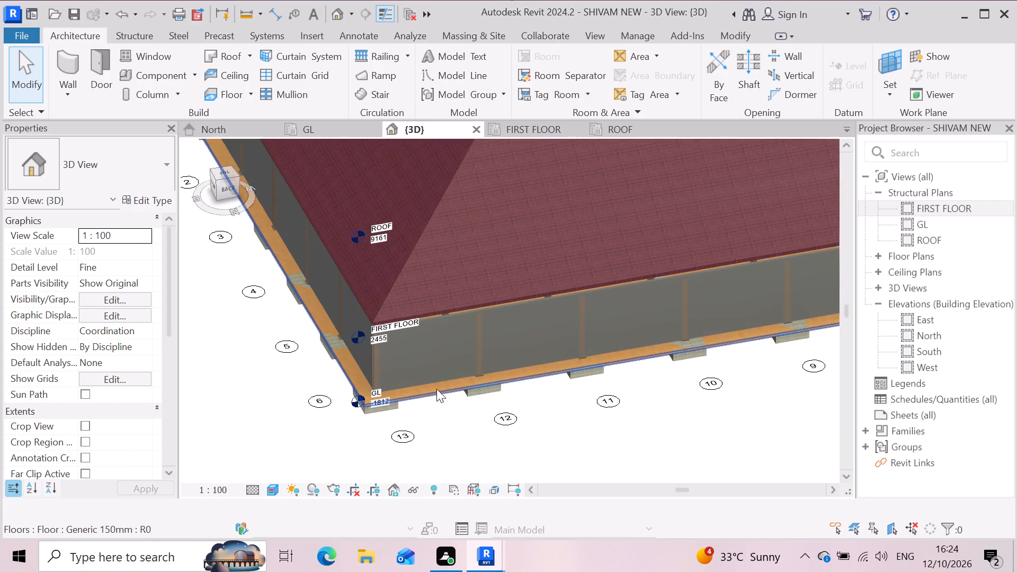
scroll(434, 388, "down", 3)
scroll(686, 347, "up", 2)
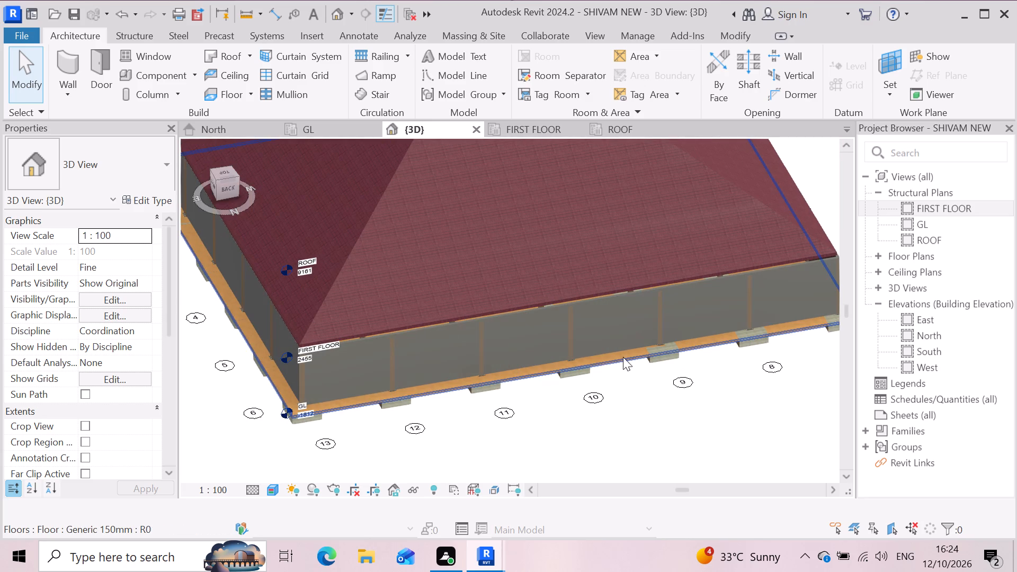
Assign the Door - Frame material to the structure layer of the Generic - 200mm type, selecting all its walls visible in the view.
left_click(611, 335)
scroll(610, 335, "down", 3)
right_click(540, 403)
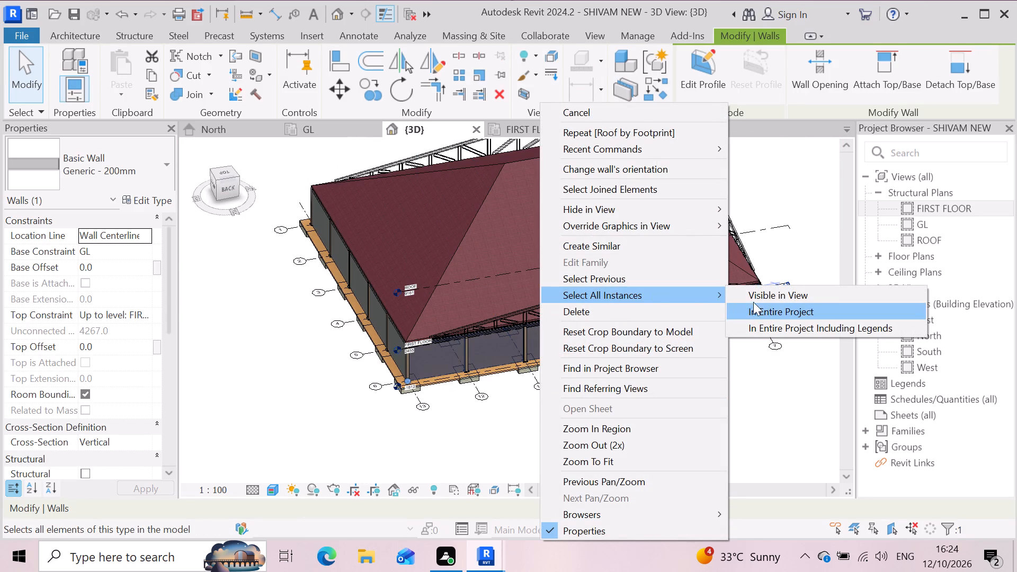
left_click(760, 296)
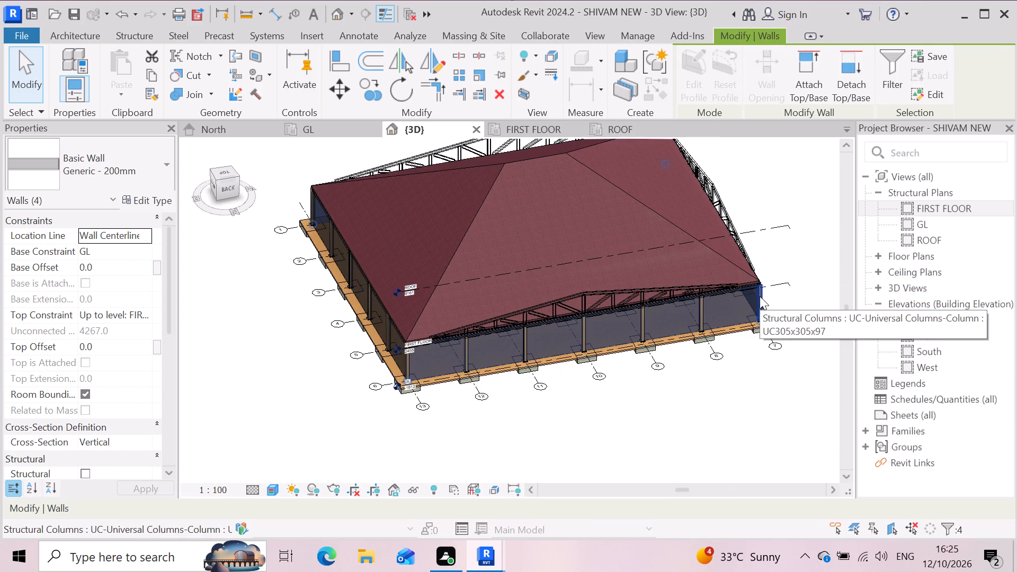
left_click(155, 197)
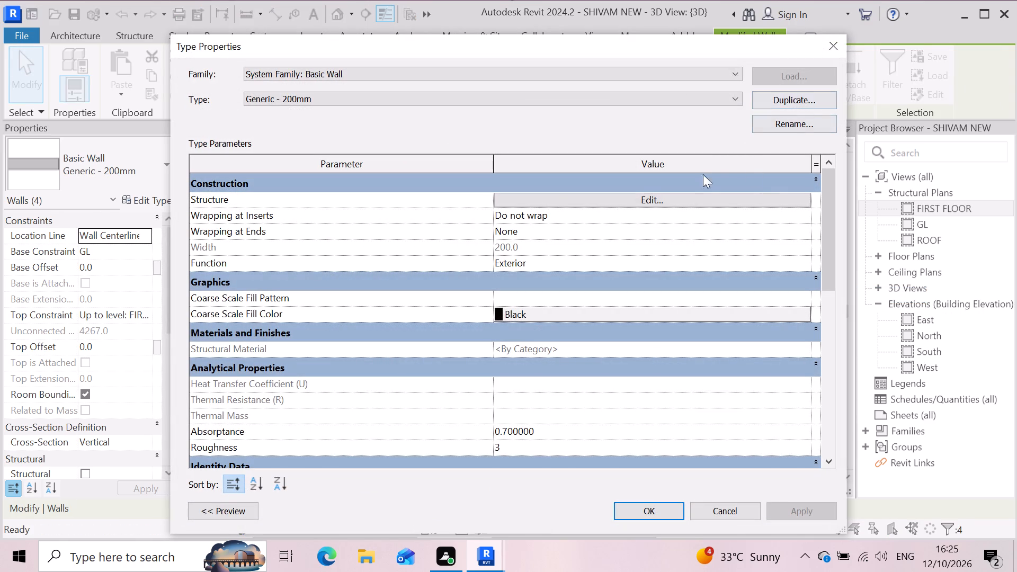
left_click(695, 196)
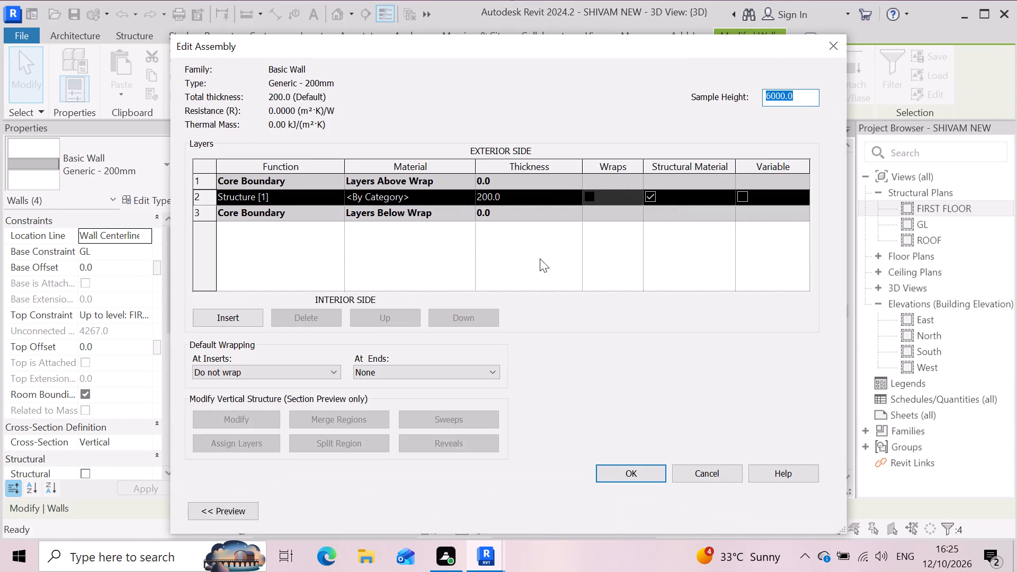
left_click(422, 193)
left_click(467, 196)
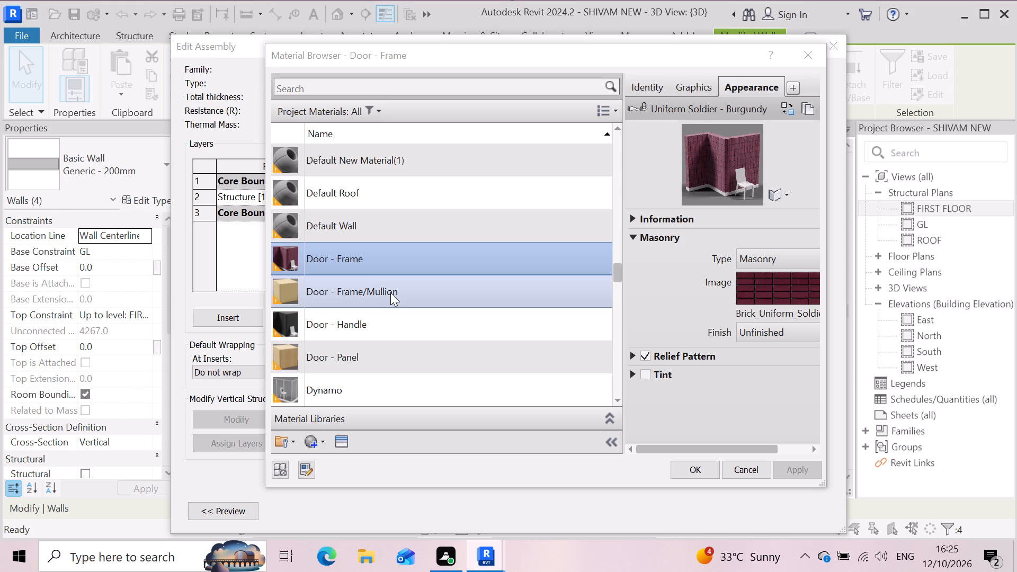
left_click(410, 265)
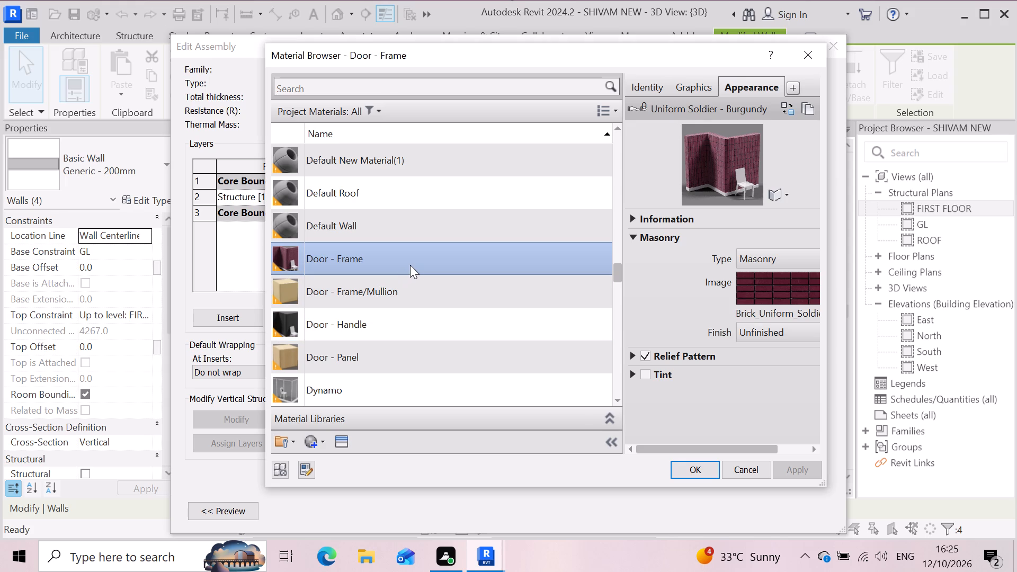
left_click(703, 469)
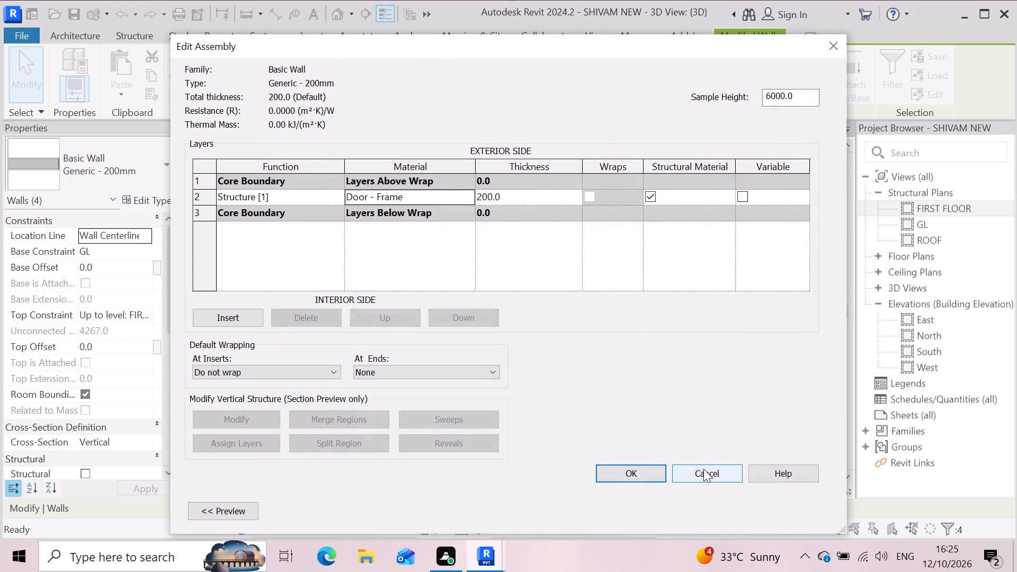
left_click(646, 472)
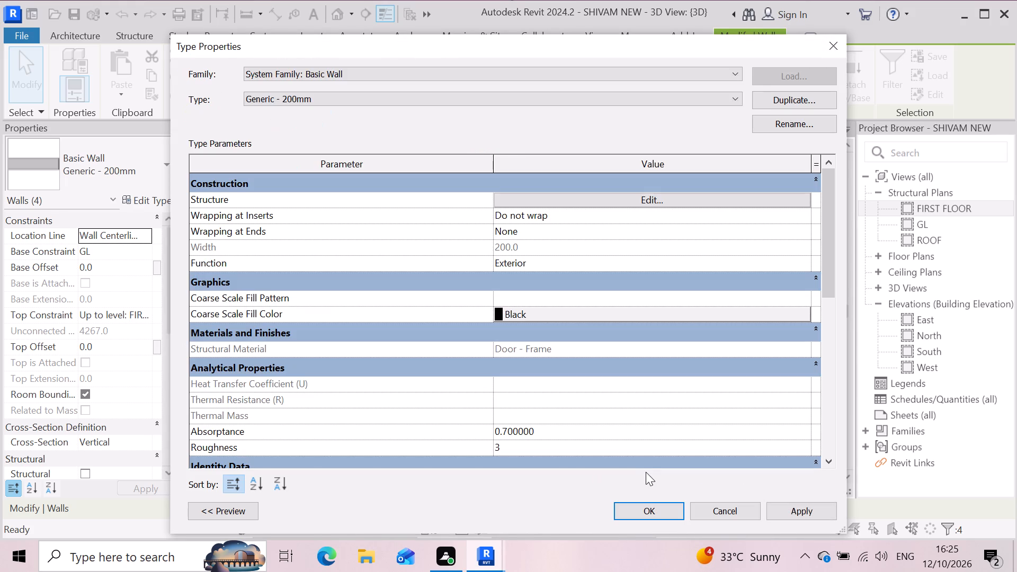
left_click(784, 510)
left_click(628, 511)
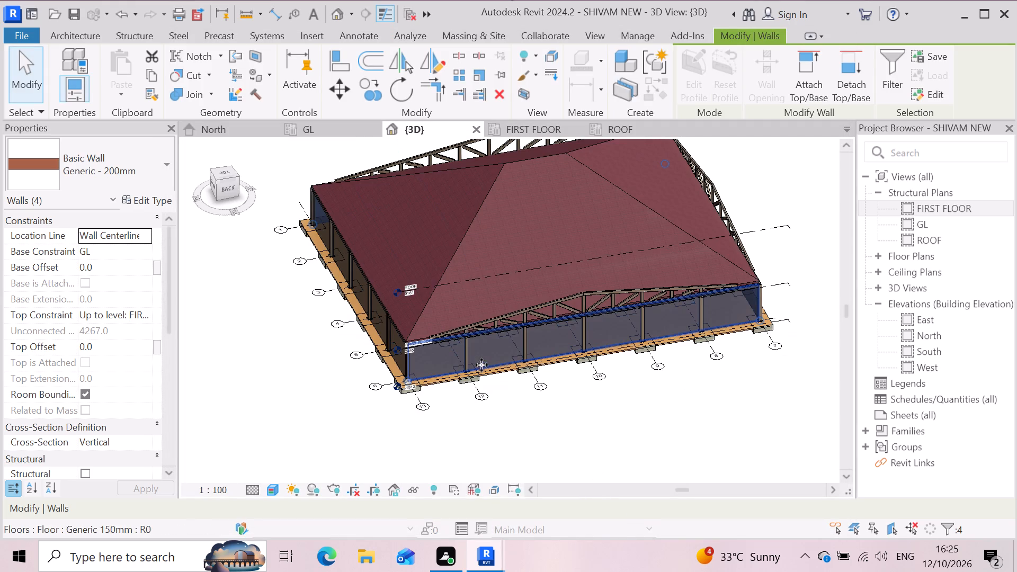
Examine the perimeter walls' finish in the 3D view around the corner of grids 6 and 13.
scroll(395, 351, "up", 3)
scroll(355, 308, "up", 3)
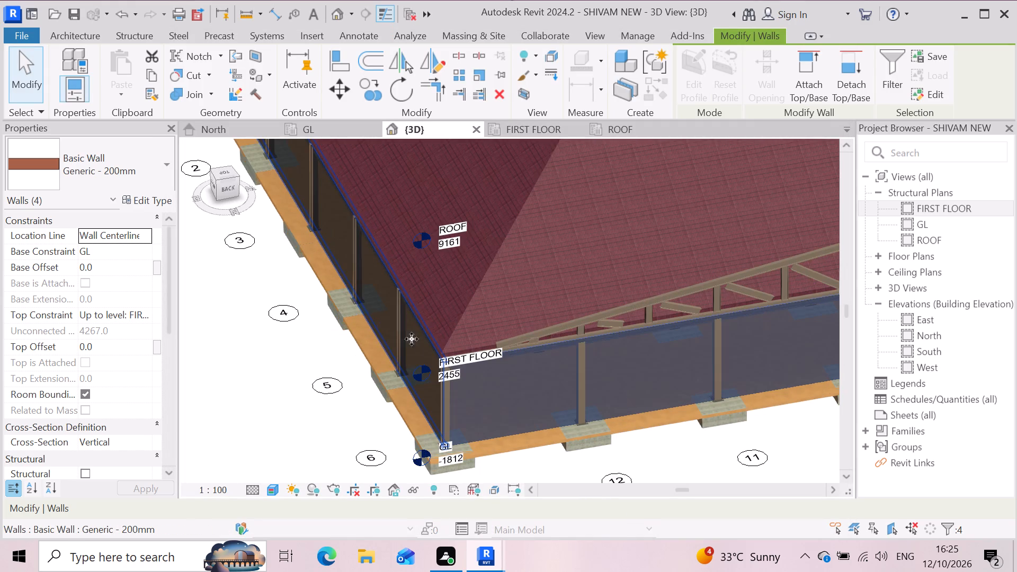
scroll(426, 350, "up", 3)
scroll(423, 418, "up", 3)
scroll(366, 364, "down", 5)
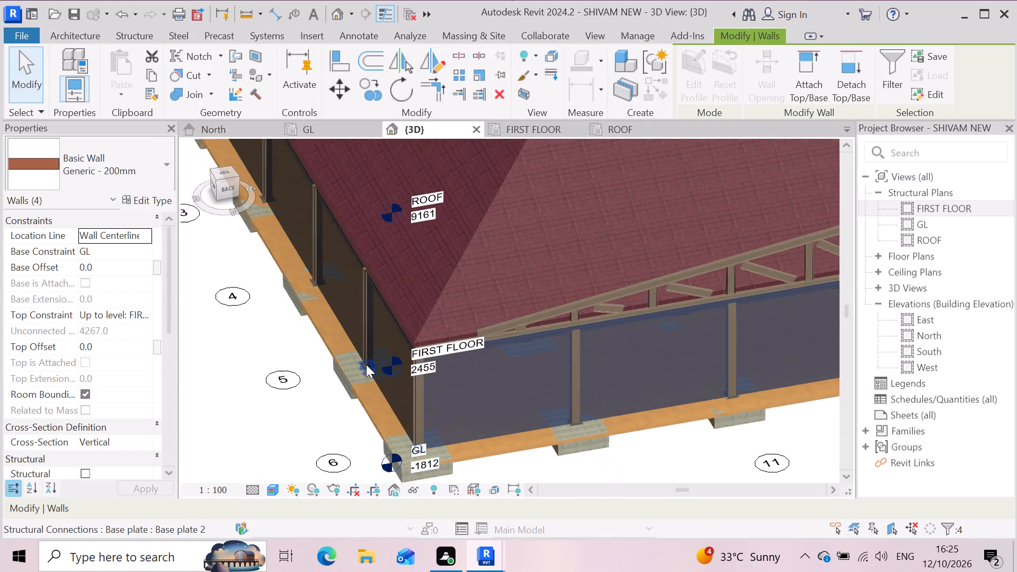
scroll(366, 364, "down", 4)
left_click(211, 423)
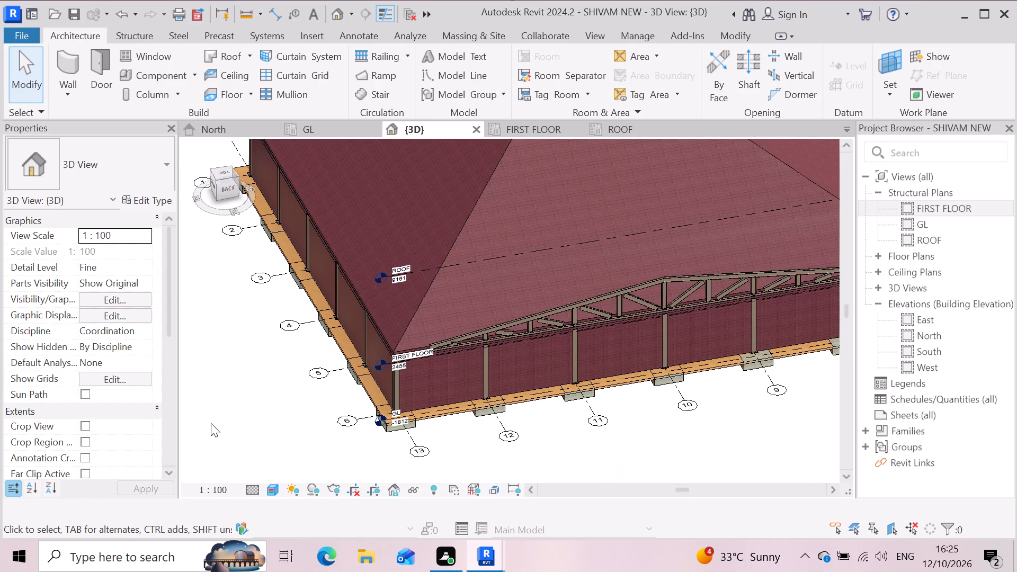
left_click(436, 392)
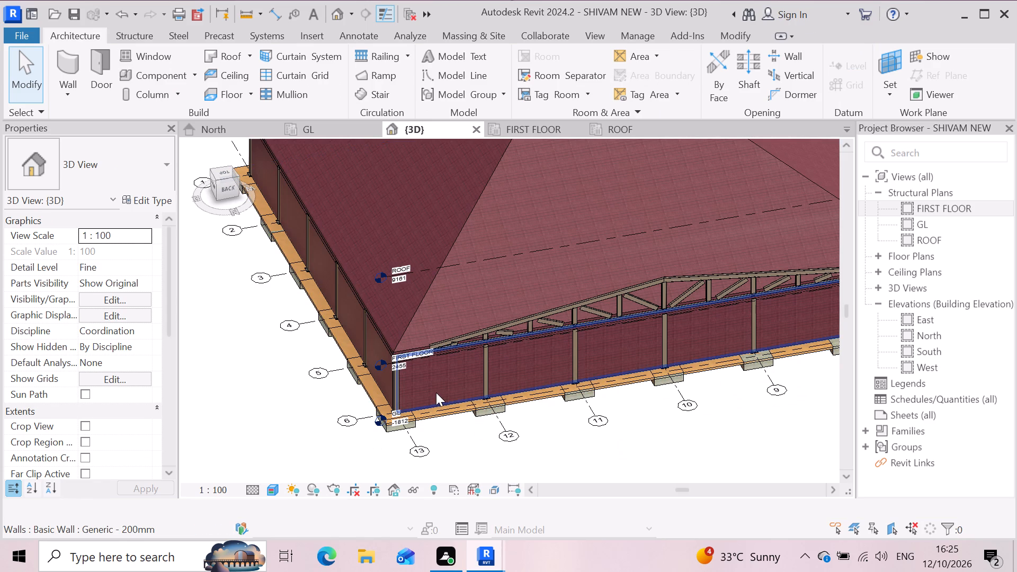
left_click(222, 422)
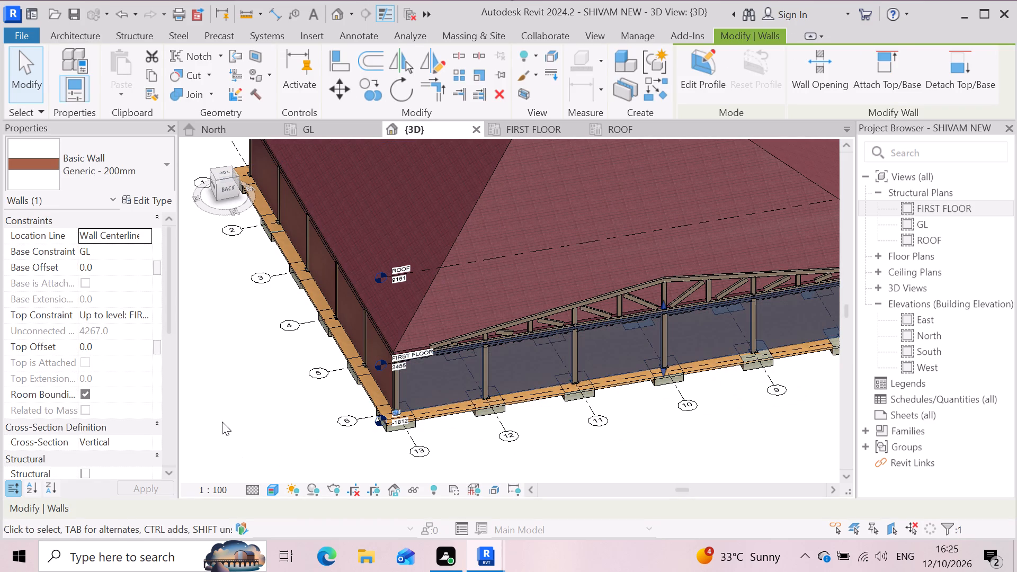
Change the structure layer material of the Generic - 400mm roof type to Softwood, Lumber and apply it.
left_click(486, 275)
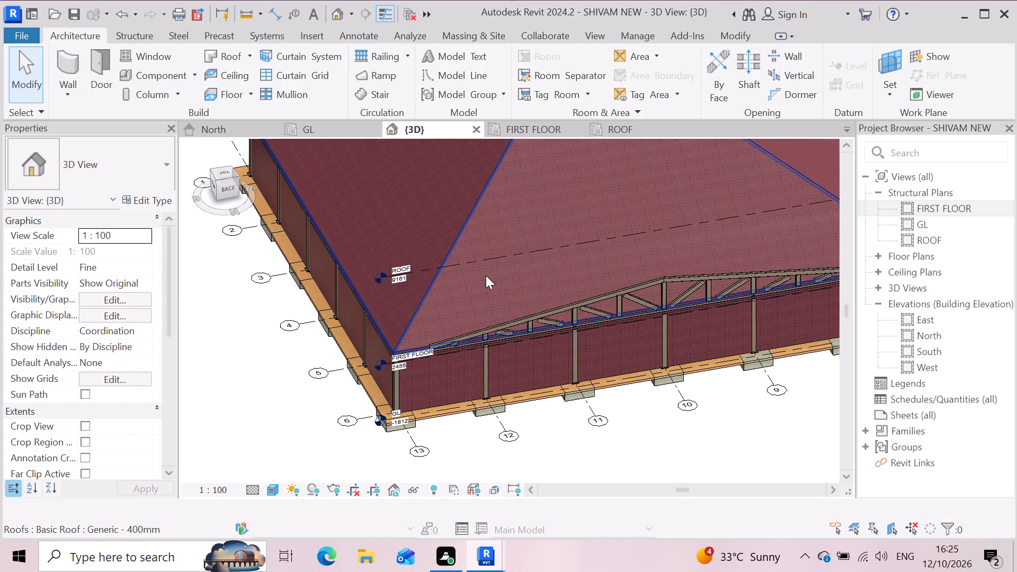
scroll(450, 439, "down", 5)
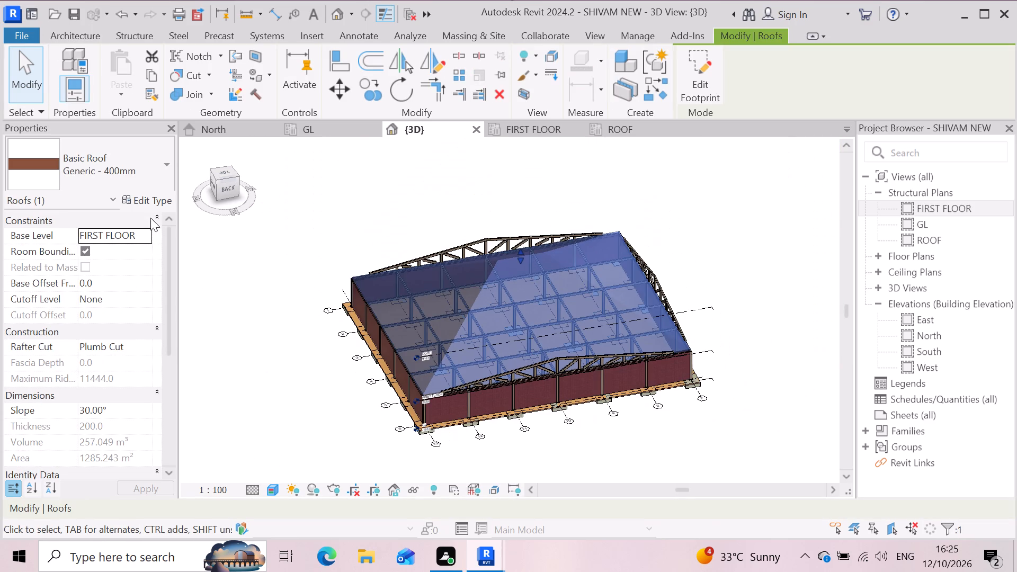
left_click(147, 203)
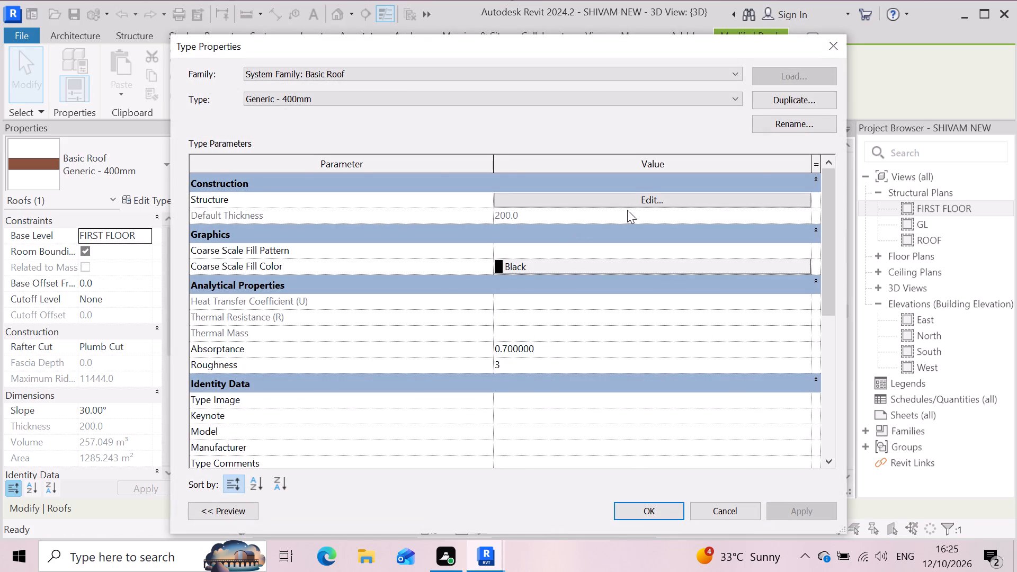
left_click(647, 201)
left_click(458, 197)
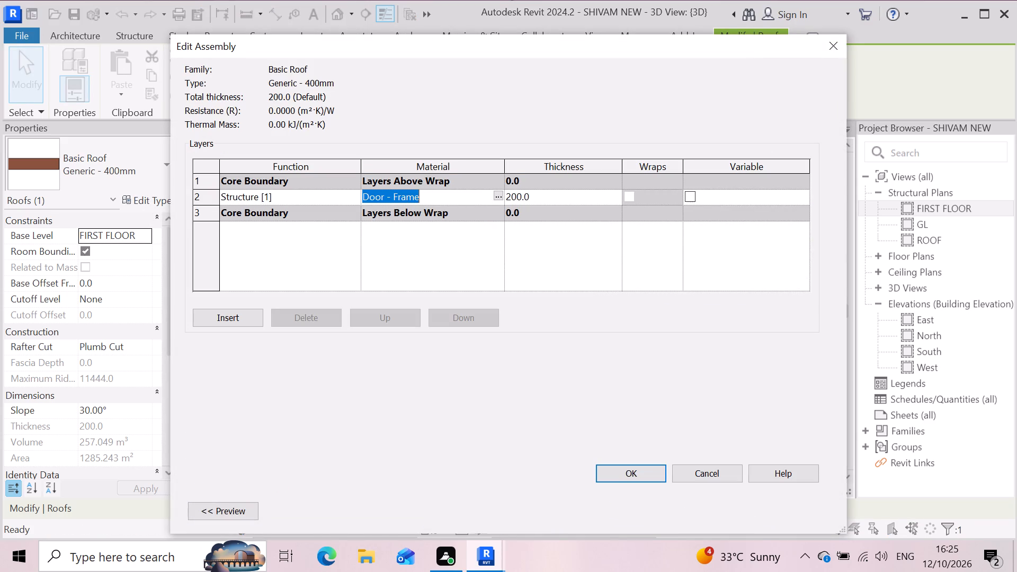
left_click(498, 195)
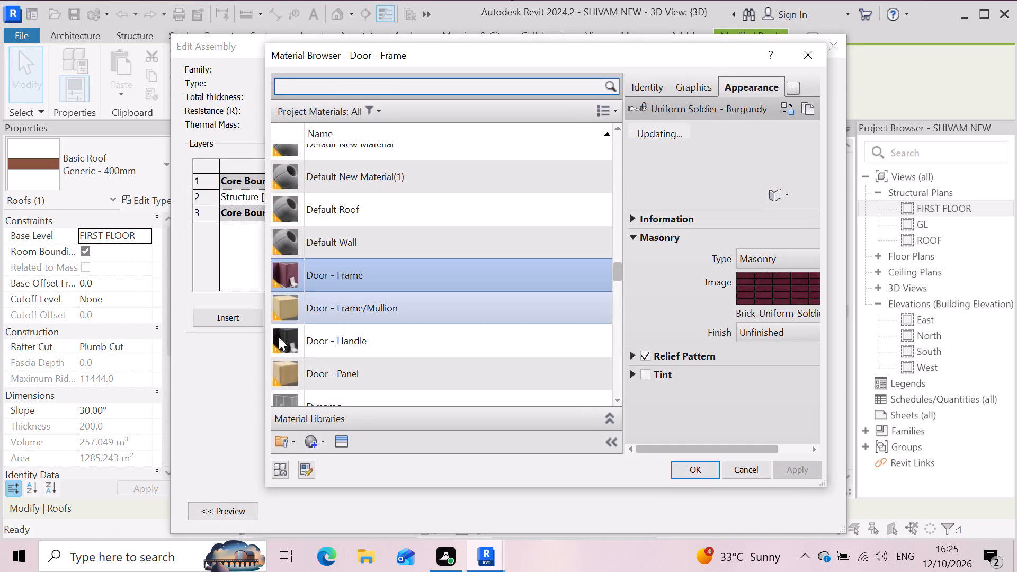
scroll(372, 321, "down", 3)
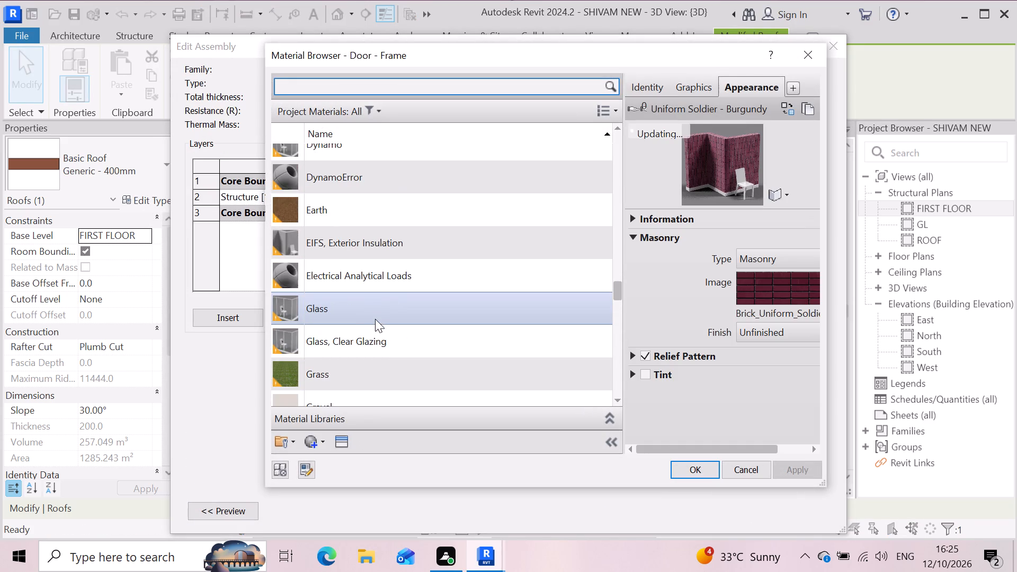
scroll(364, 316, "down", 10)
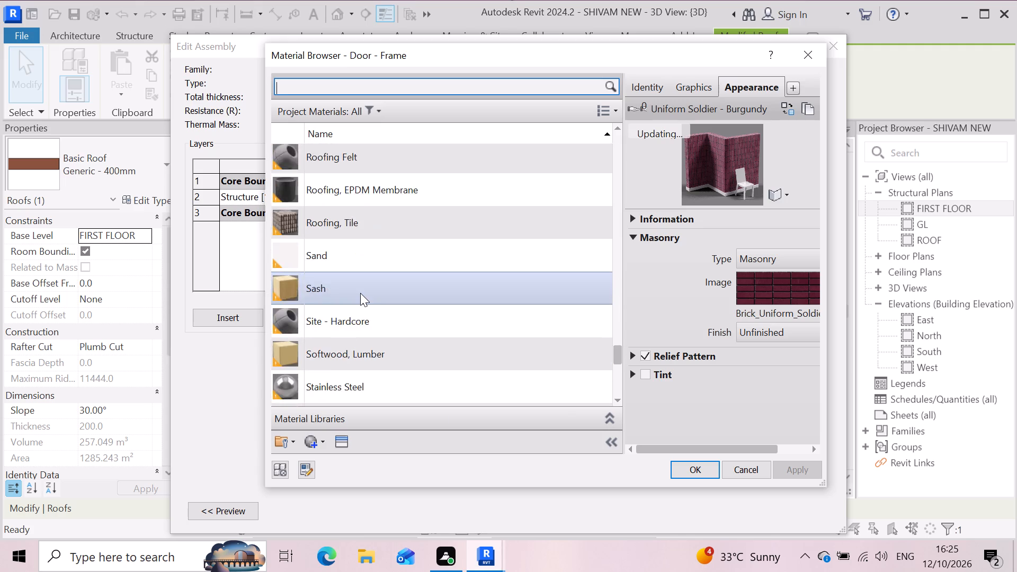
scroll(360, 293, "down", 3)
scroll(360, 293, "up", 1)
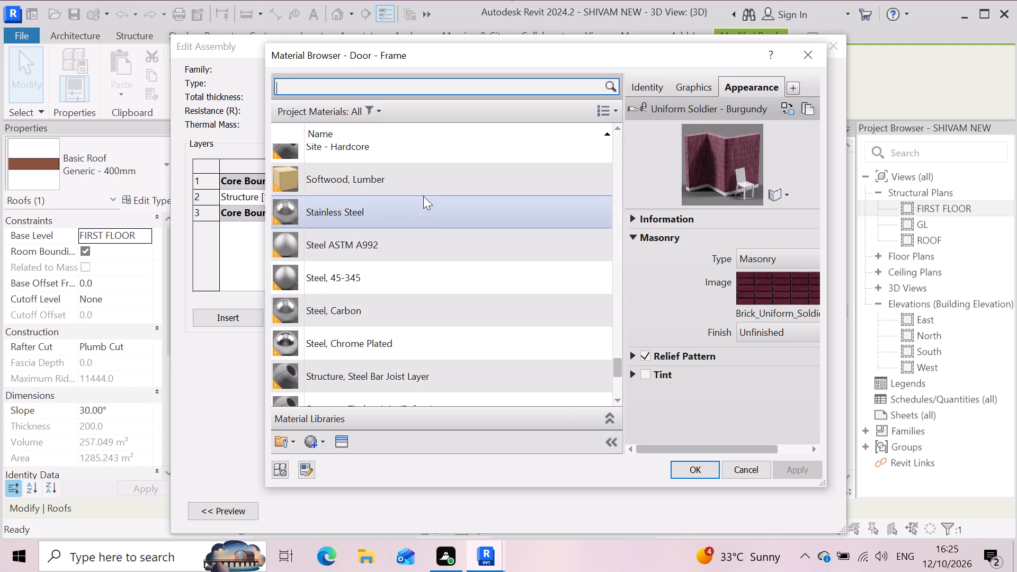
left_click(427, 189)
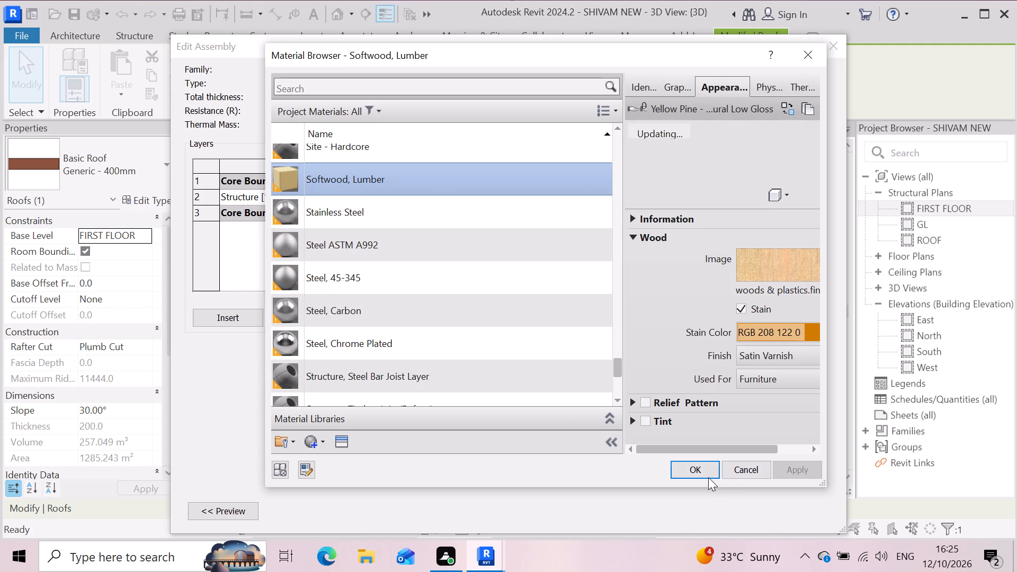
left_click(706, 475)
left_click(641, 479)
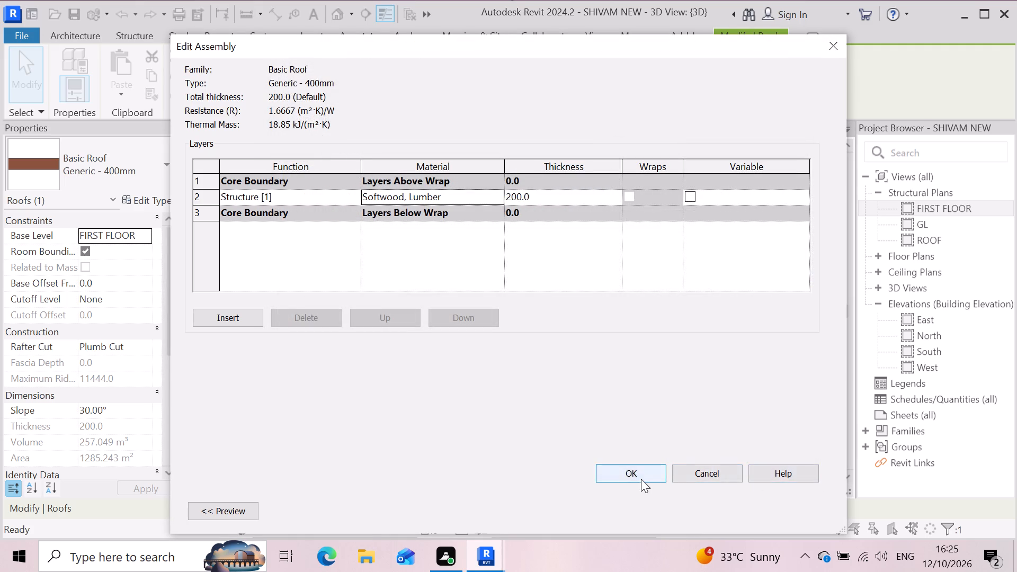
left_click(798, 514)
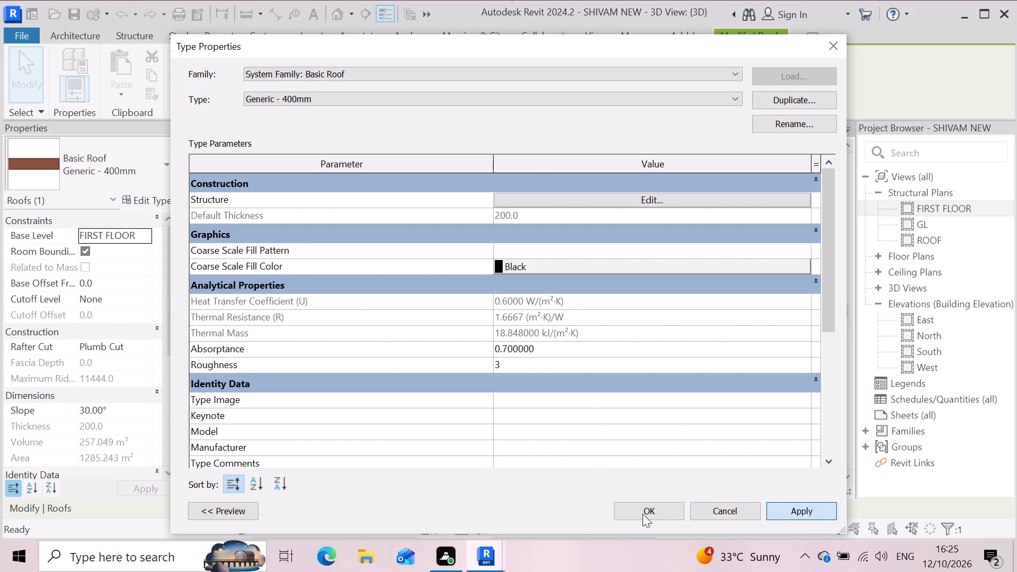
left_click(641, 514)
left_click(663, 456)
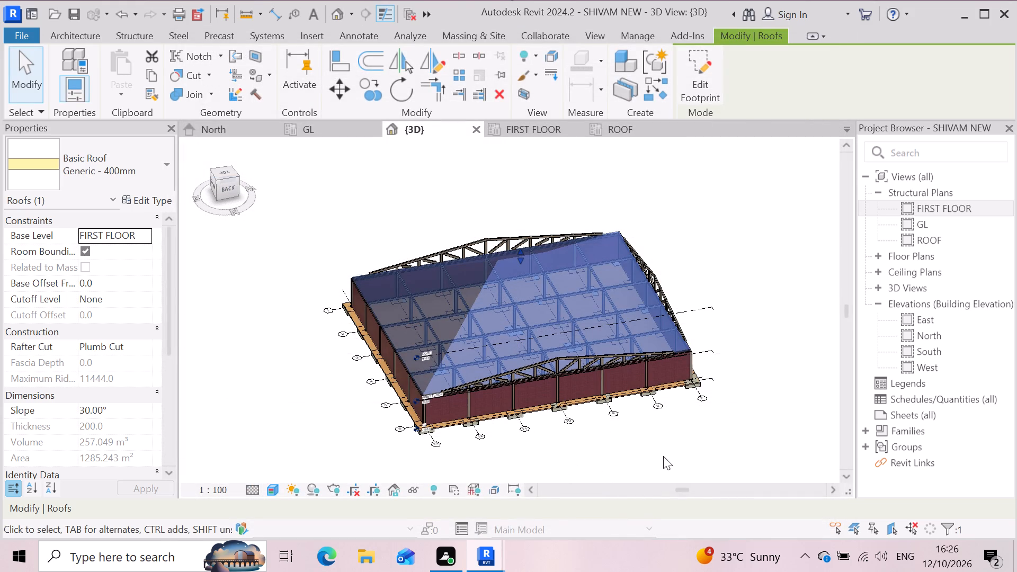
Open the material selection for the structure layer of the hipped roof's Generic - 400mm type.
scroll(556, 423, "up", 2)
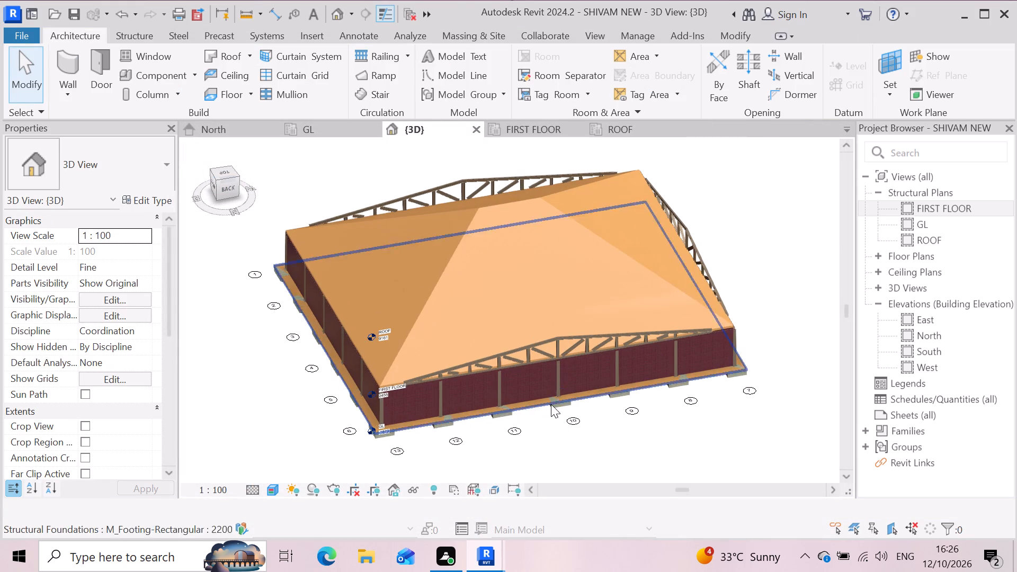
scroll(555, 279, "up", 3)
scroll(617, 305, "down", 2)
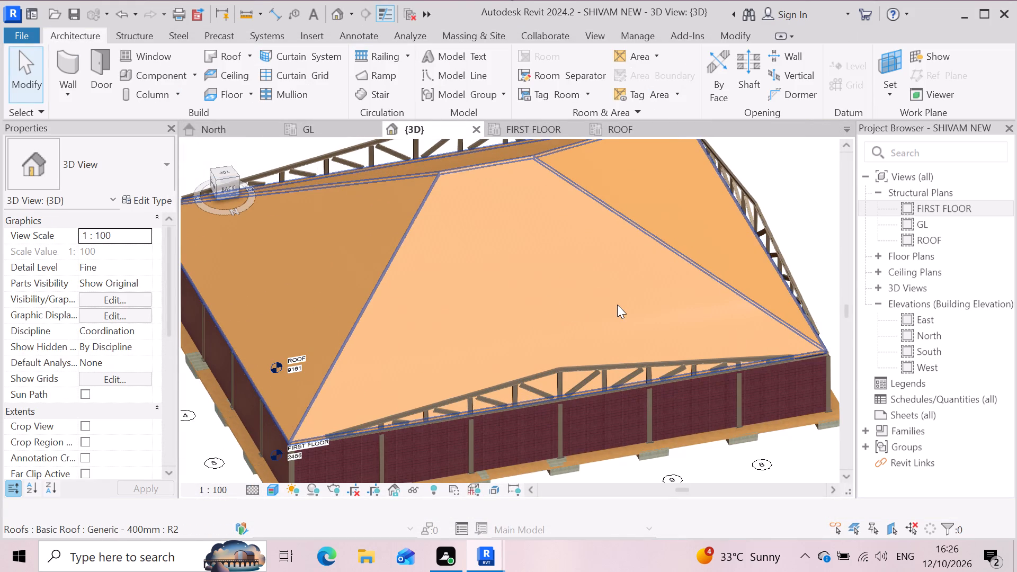
scroll(617, 305, "down", 1)
left_click(570, 326)
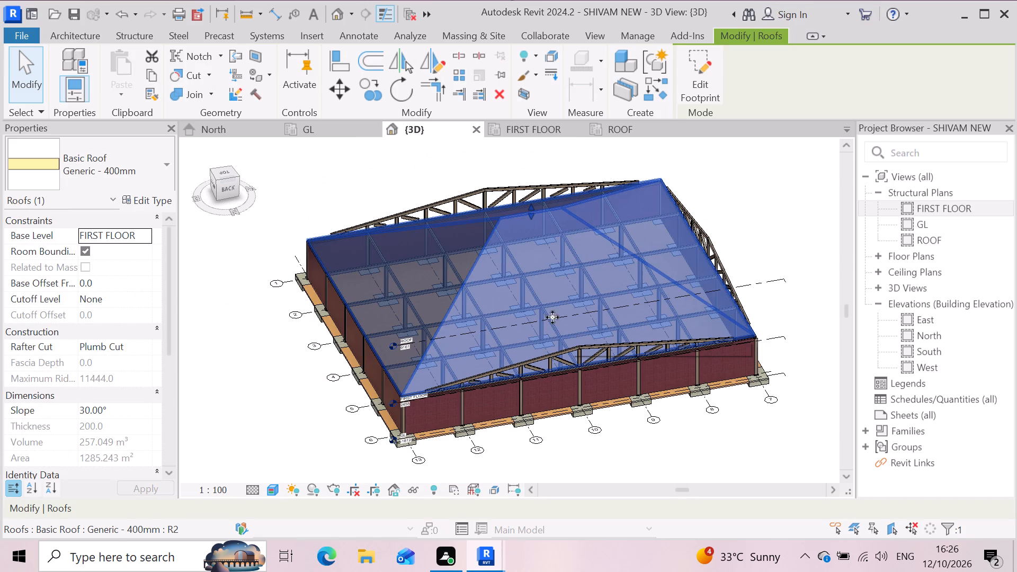
left_click(138, 204)
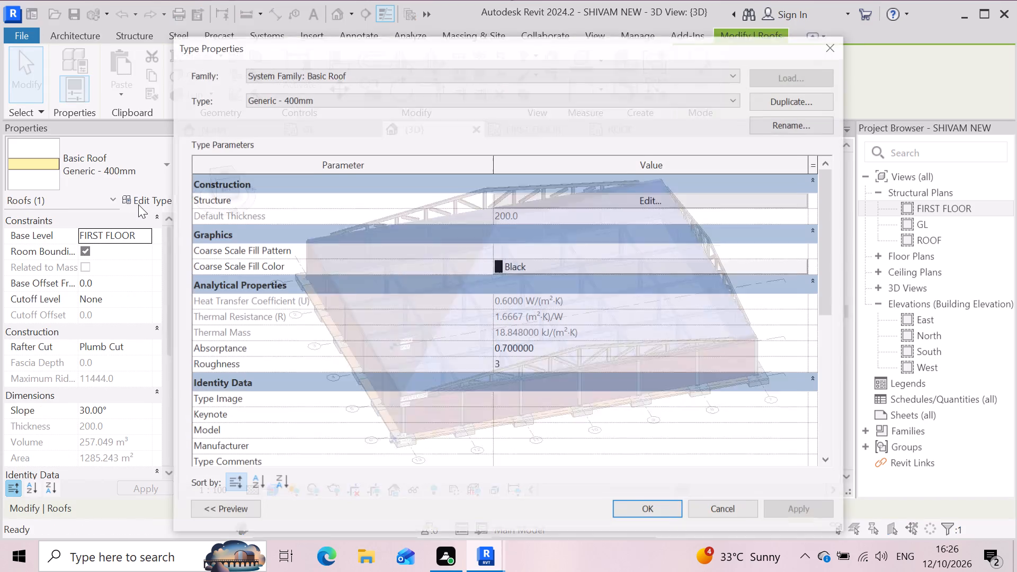
left_click(638, 198)
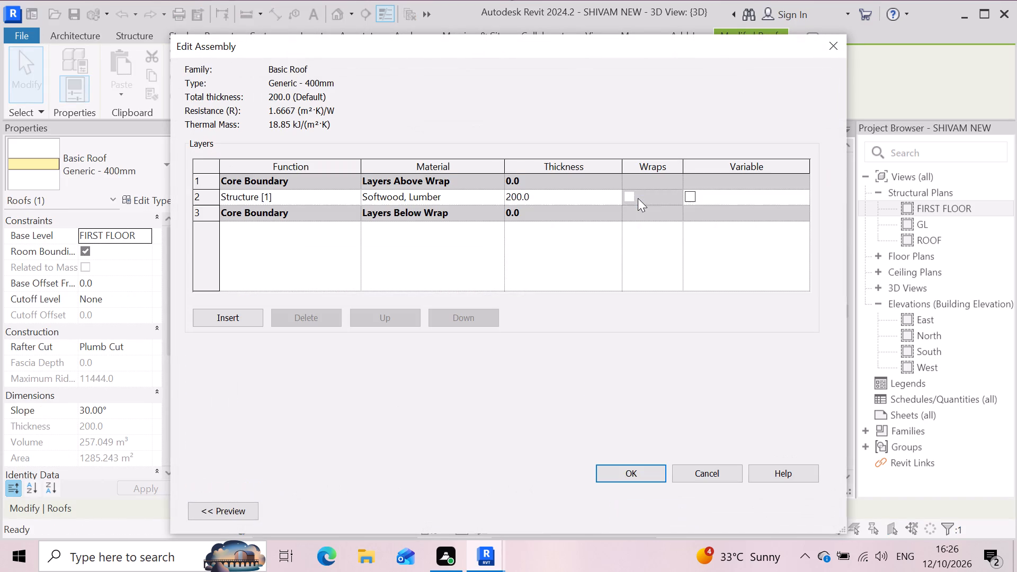
left_click(475, 200)
left_click(501, 198)
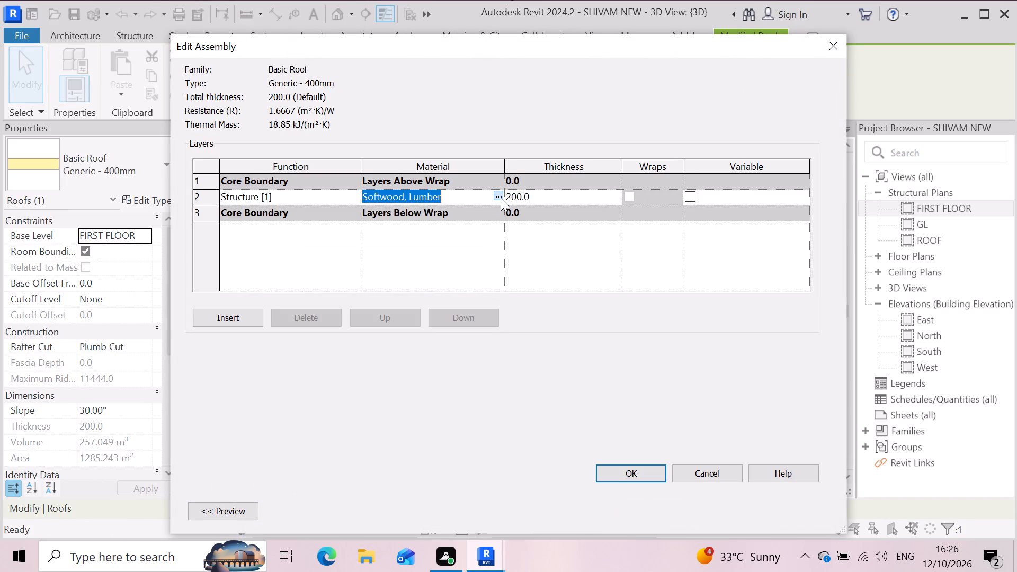
Look through the end of the project materials list and Softwood, Lumber's graphics, appearance, physical and thermal properties.
scroll(442, 339, "down", 3)
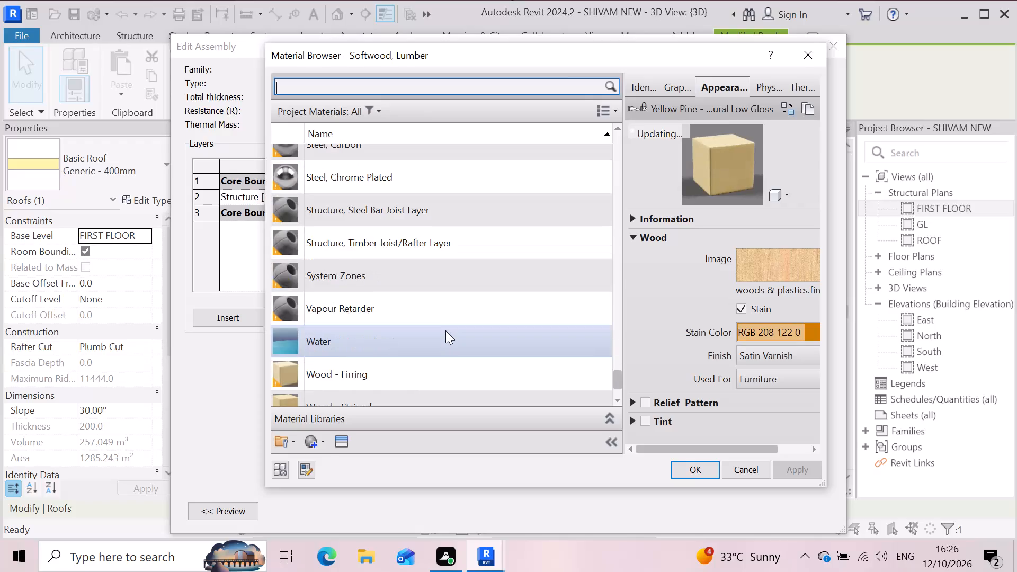
scroll(446, 329, "down", 3)
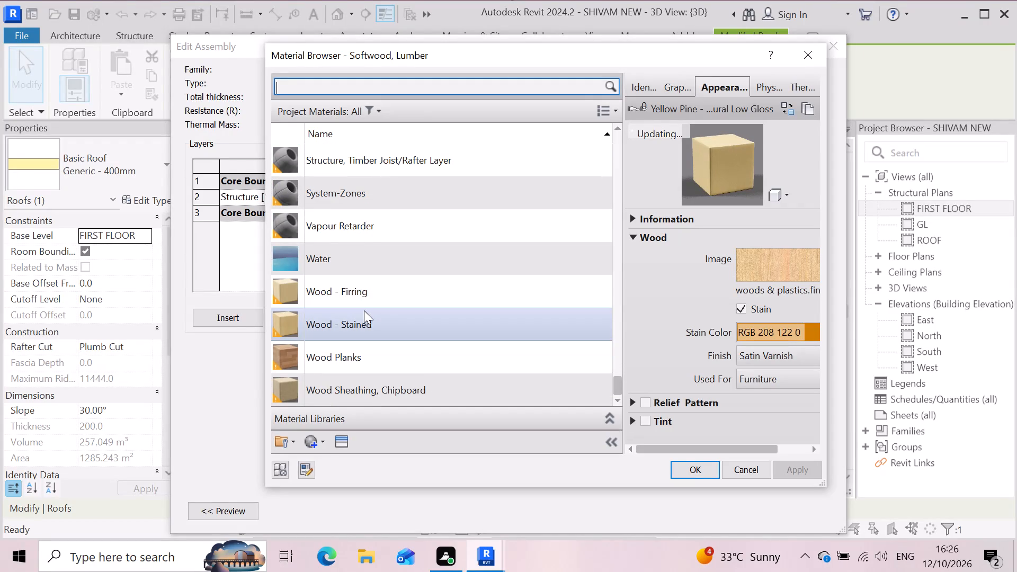
scroll(364, 310, "down", 4)
scroll(433, 335, "down", 2)
scroll(425, 386, "up", 3)
scroll(428, 372, "down", 3)
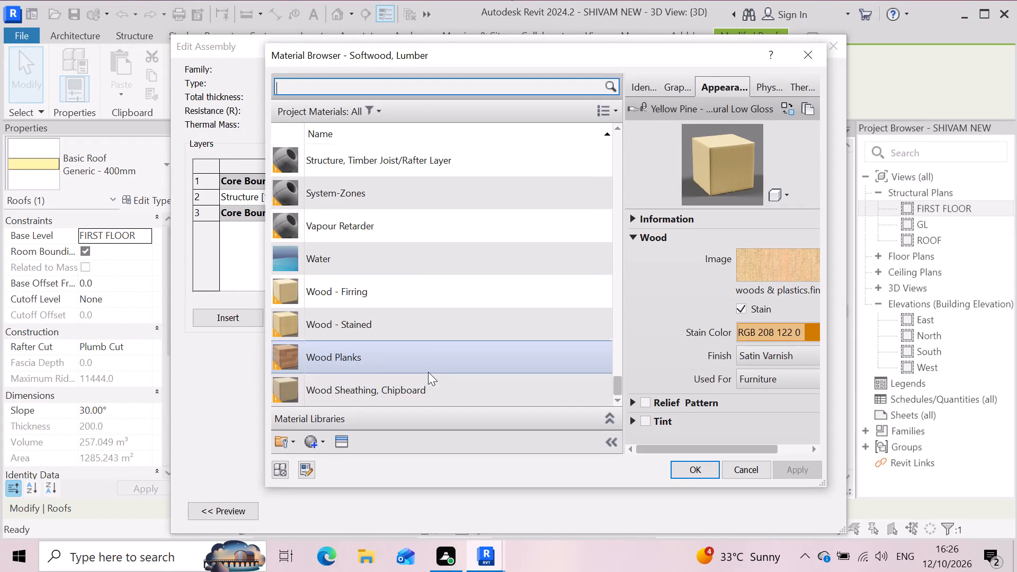
scroll(429, 362, "down", 3)
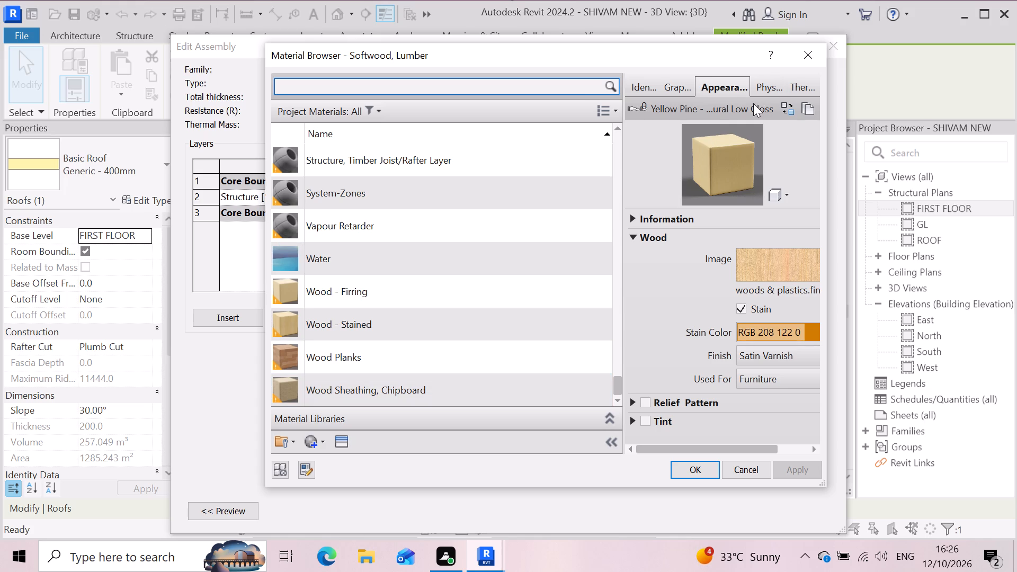
left_click(669, 90)
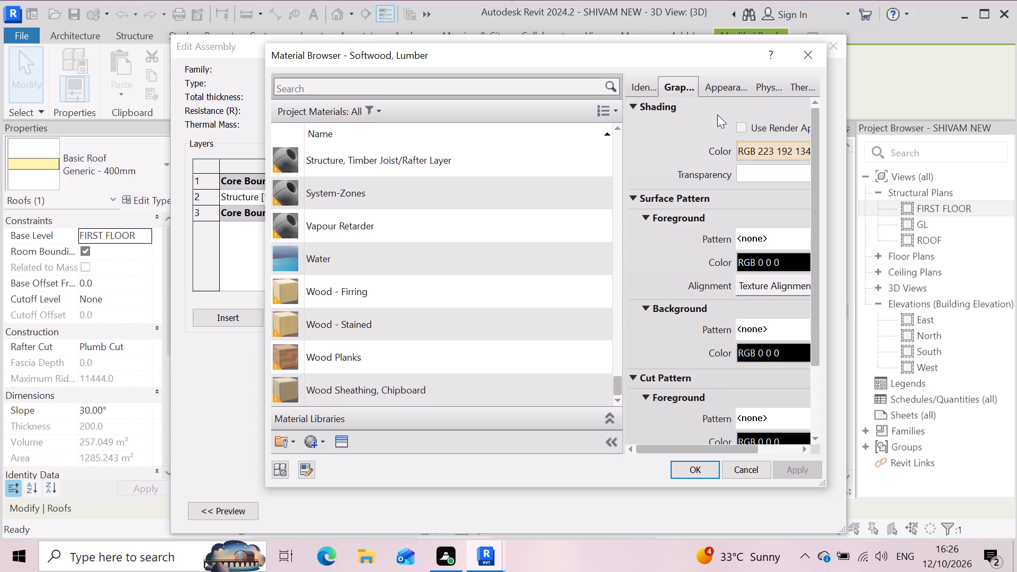
left_click(708, 88)
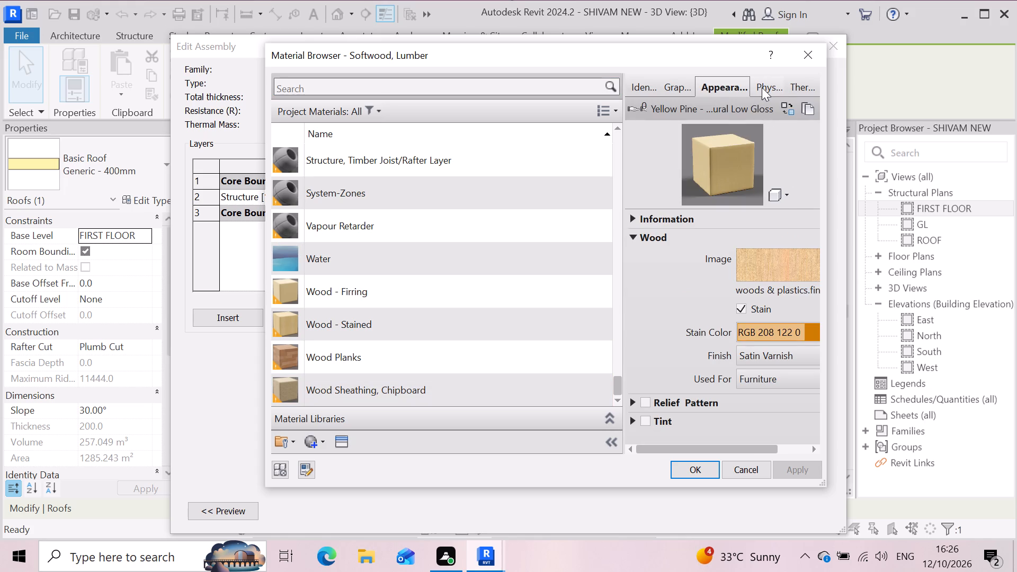
left_click(762, 87)
left_click(790, 84)
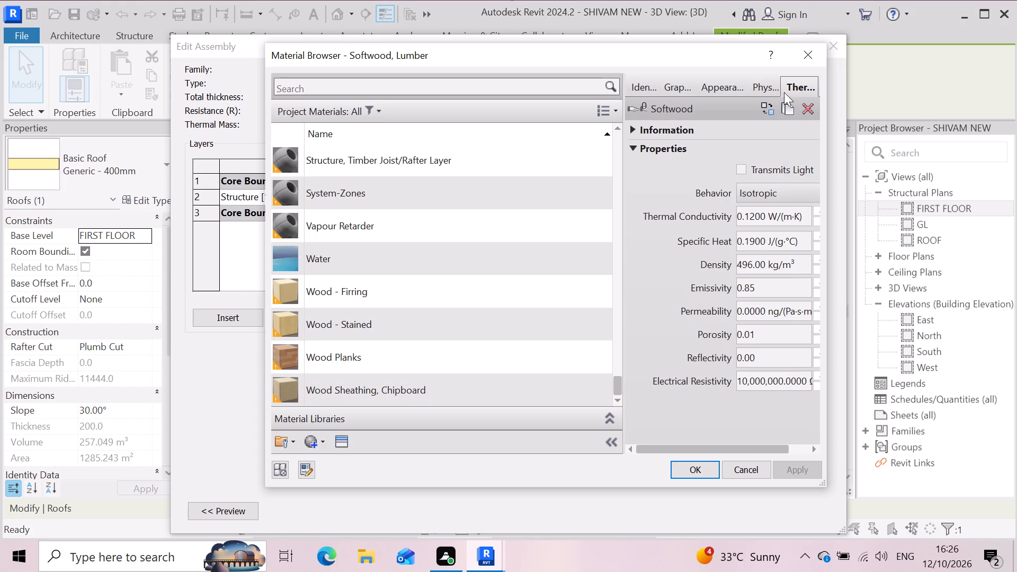
left_click(757, 88)
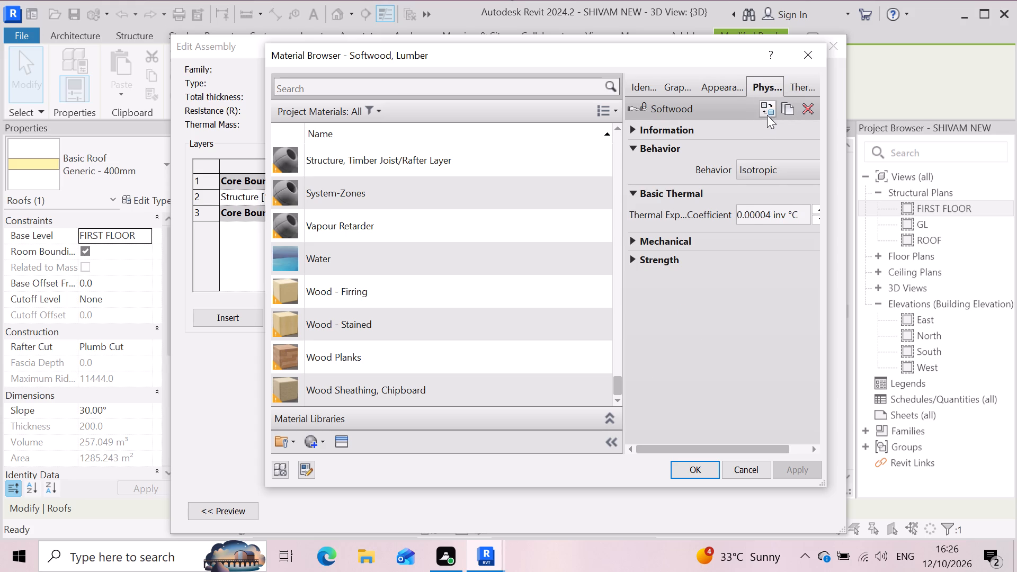
Browse the Appearance Library's Roofing, Wood, Wall Paint and Wall Covering categories for a replacement physical asset, and search the assets for "roofs".
left_click(767, 115)
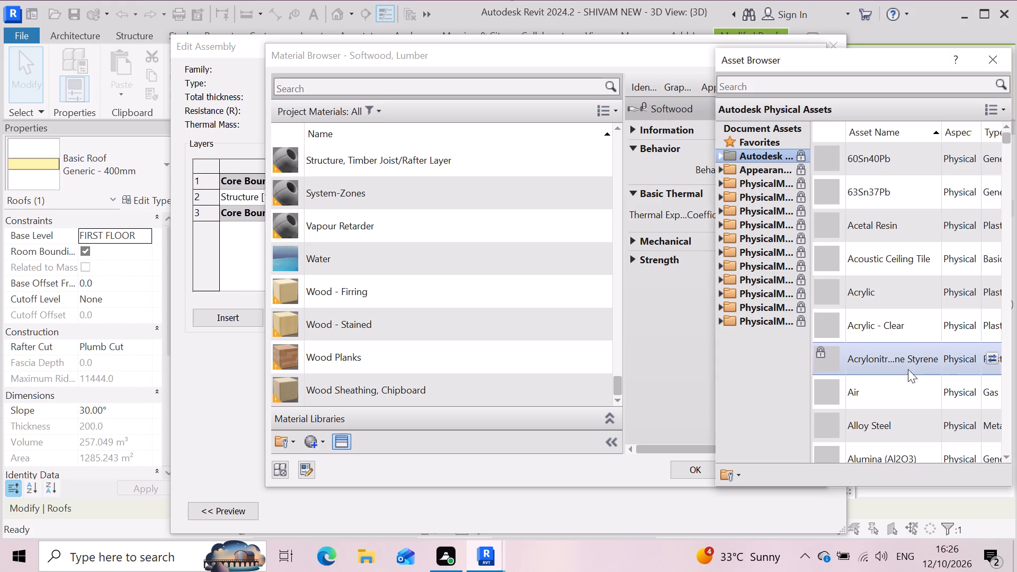
double_click(789, 175)
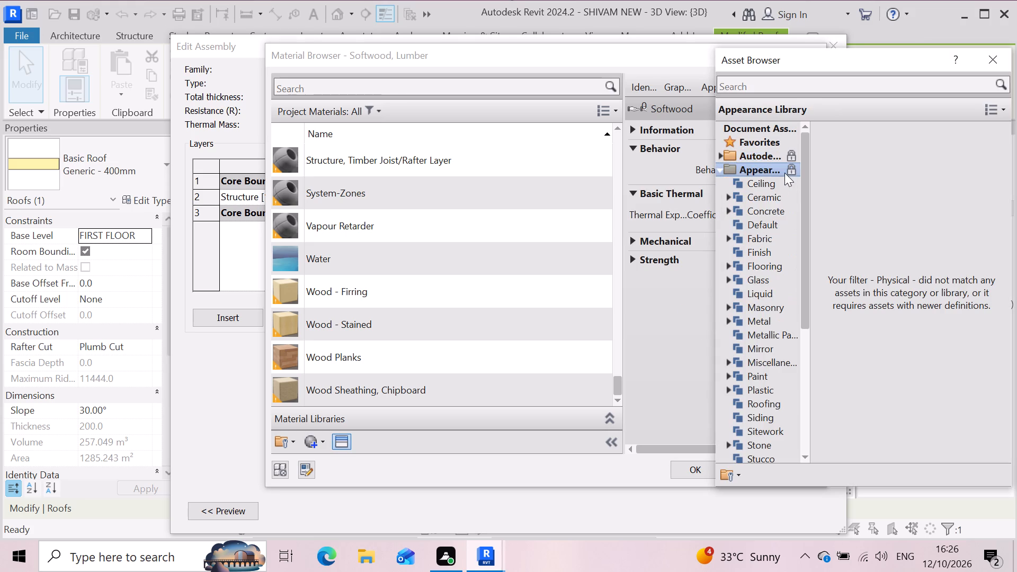
scroll(777, 339, "down", 3)
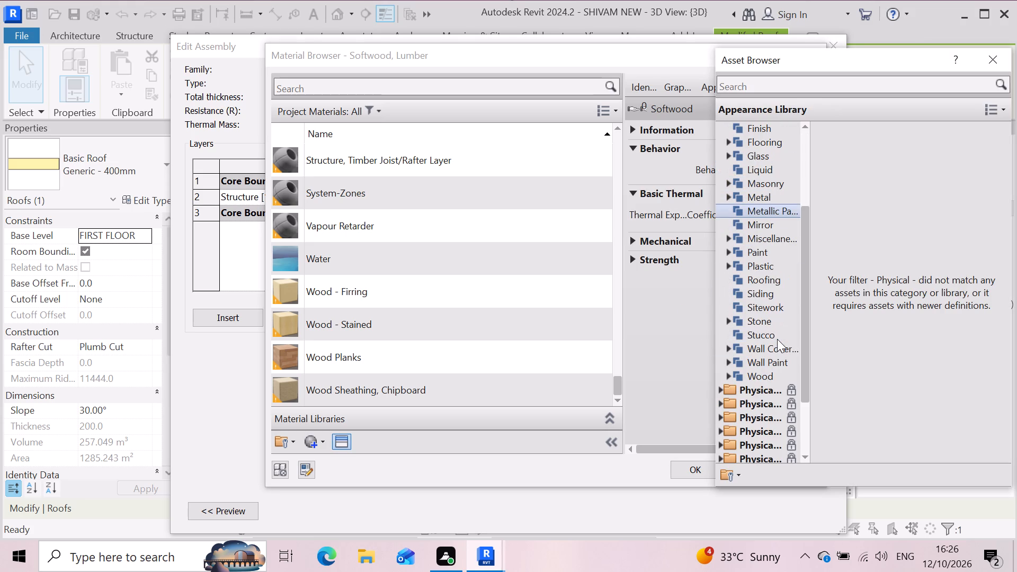
left_click(775, 274)
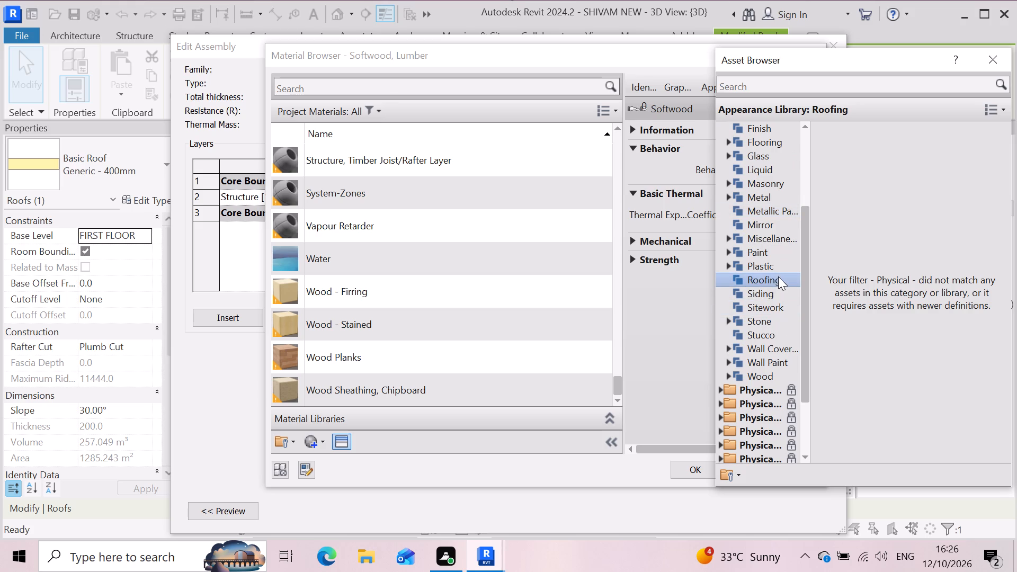
double_click(778, 282)
scroll(764, 344, "down", 2)
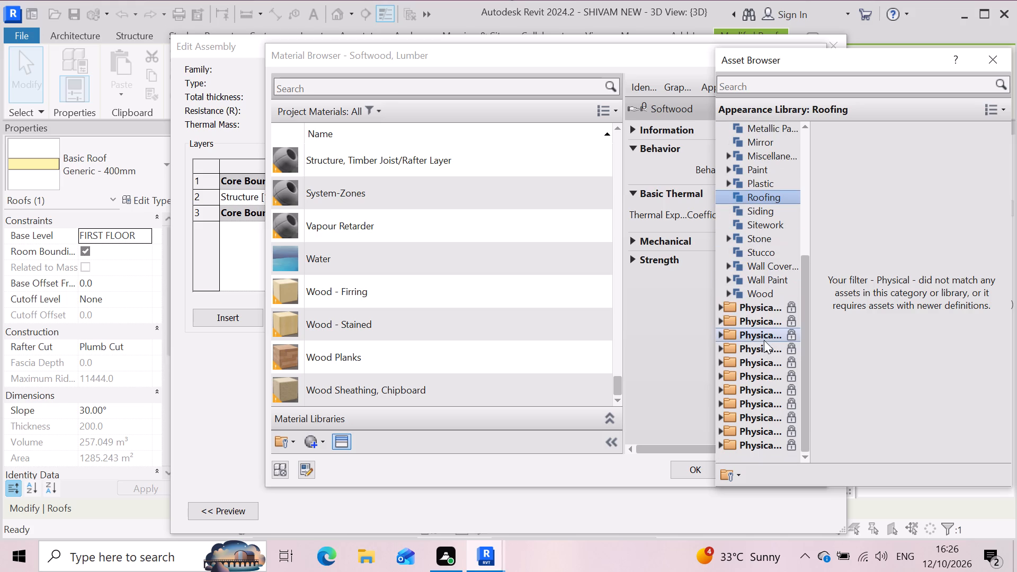
scroll(764, 340, "down", 3)
double_click(755, 292)
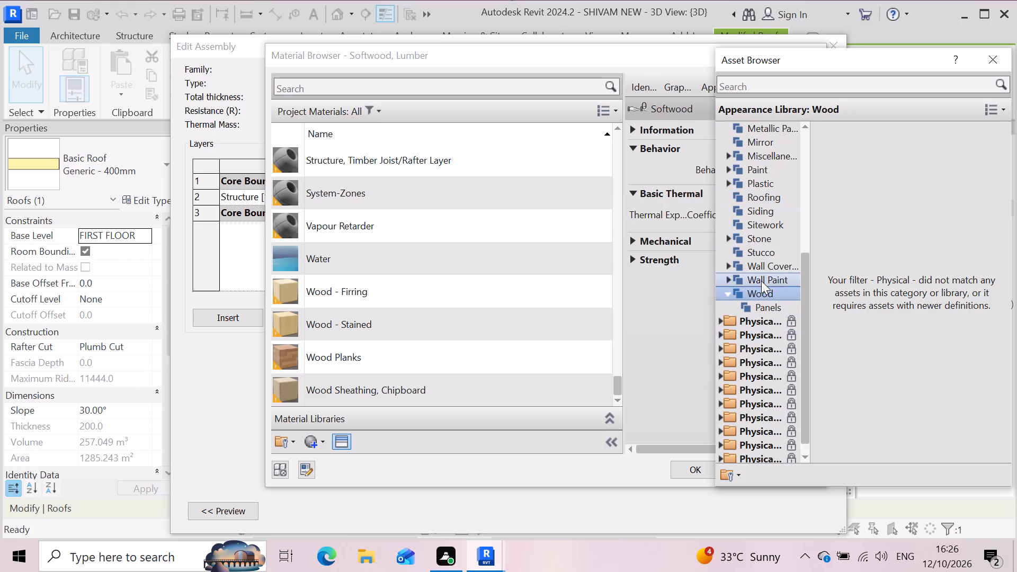
double_click(761, 281)
double_click(764, 270)
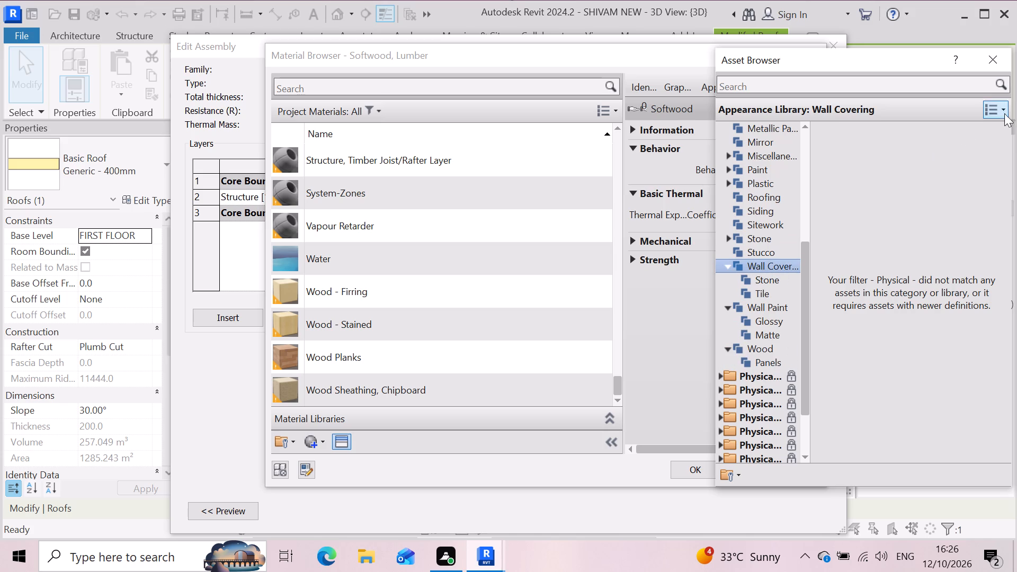
left_click(761, 83)
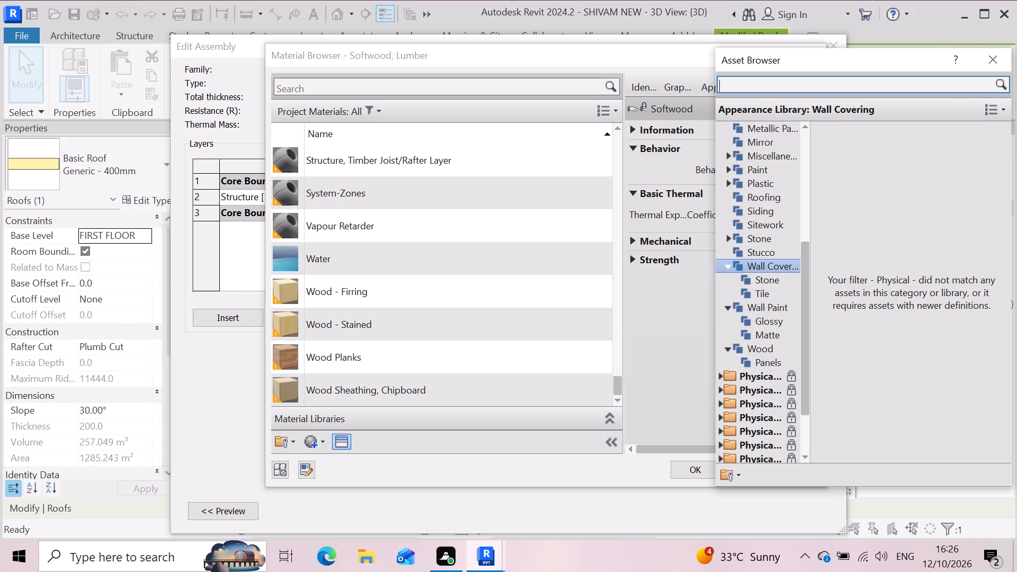
key("r")
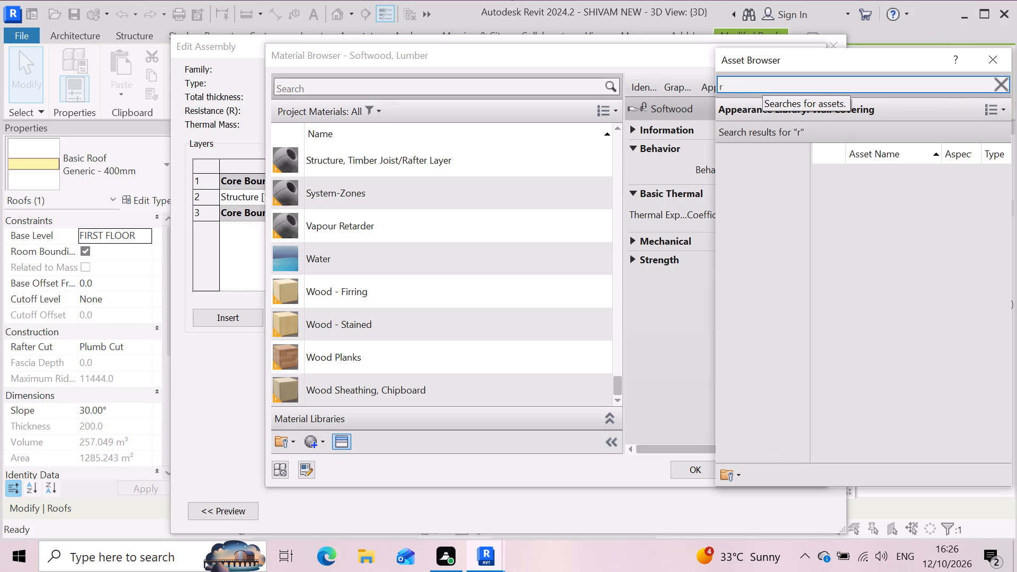
type("oo")
type("fs")
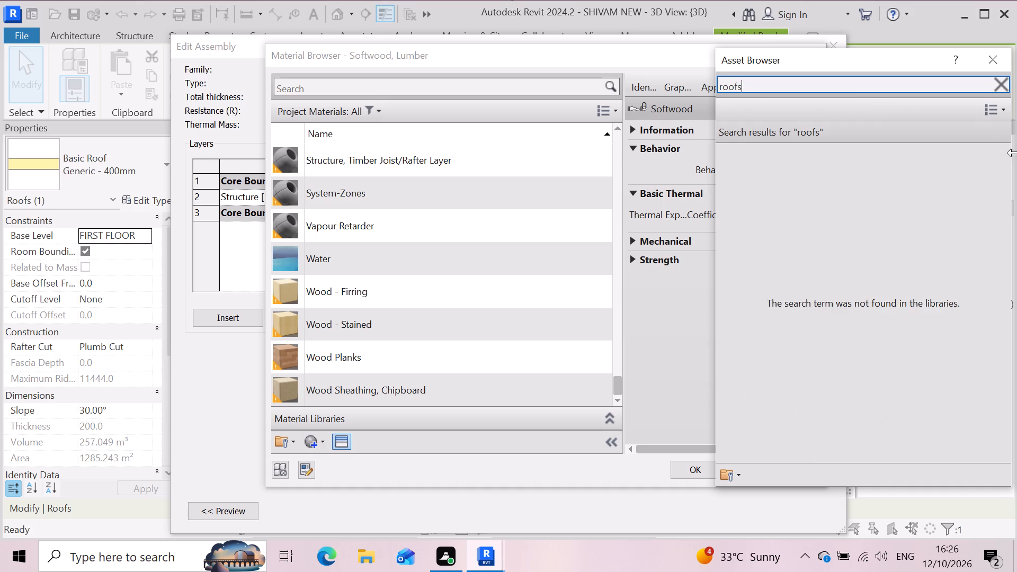
left_click(1006, 76)
left_click(995, 65)
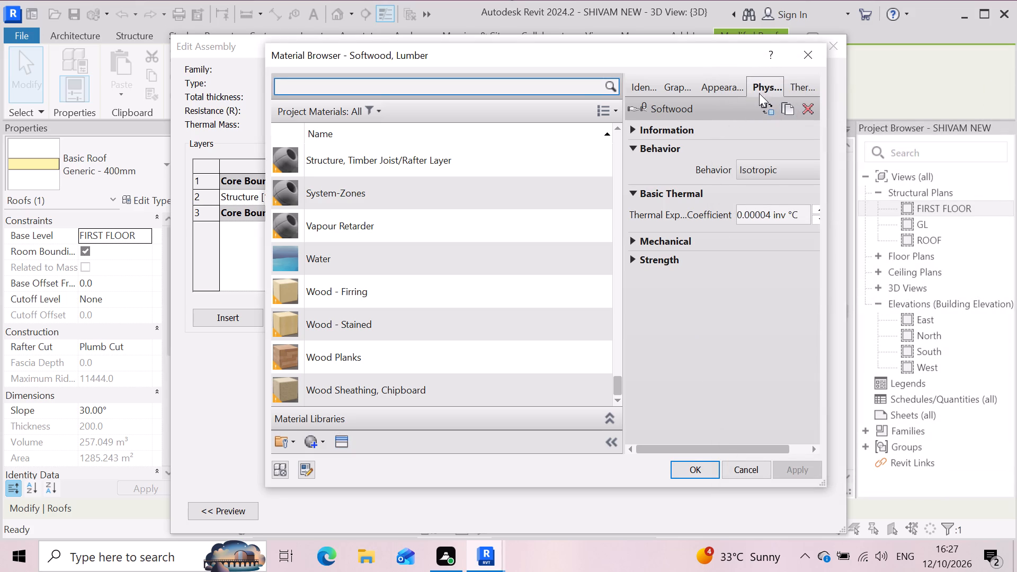
Search the project materials for "roof", assign Roofing, Tile to the Generic - 400mm roof type's structure layer, and apply it.
left_click(724, 85)
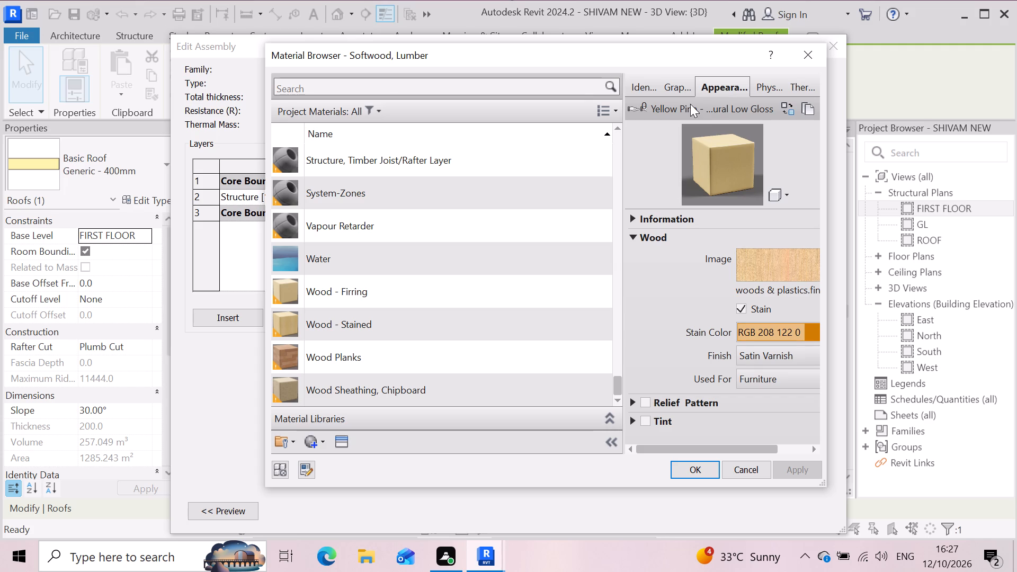
left_click(683, 92)
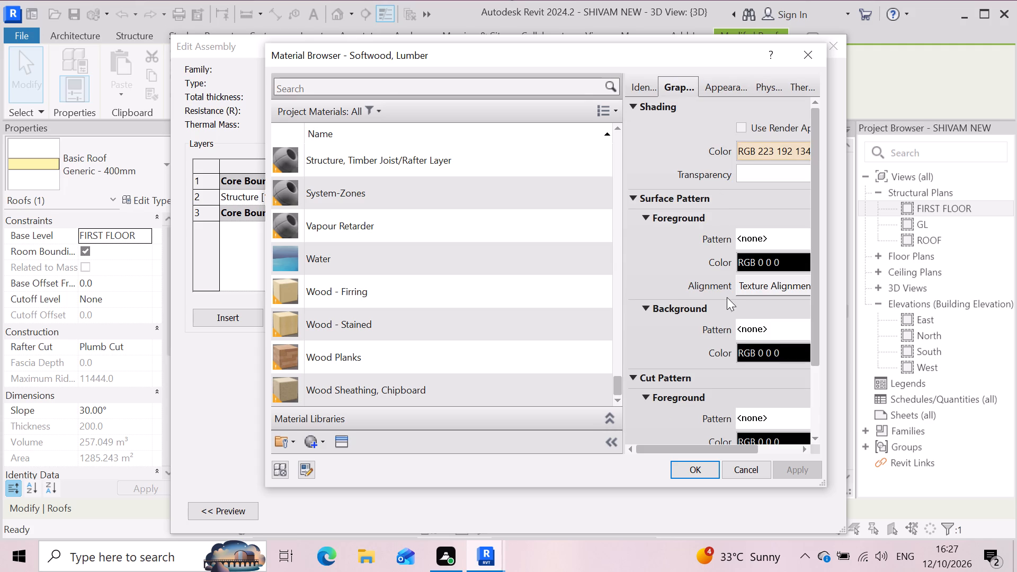
scroll(727, 297, "down", 2)
scroll(457, 275, "down", 2)
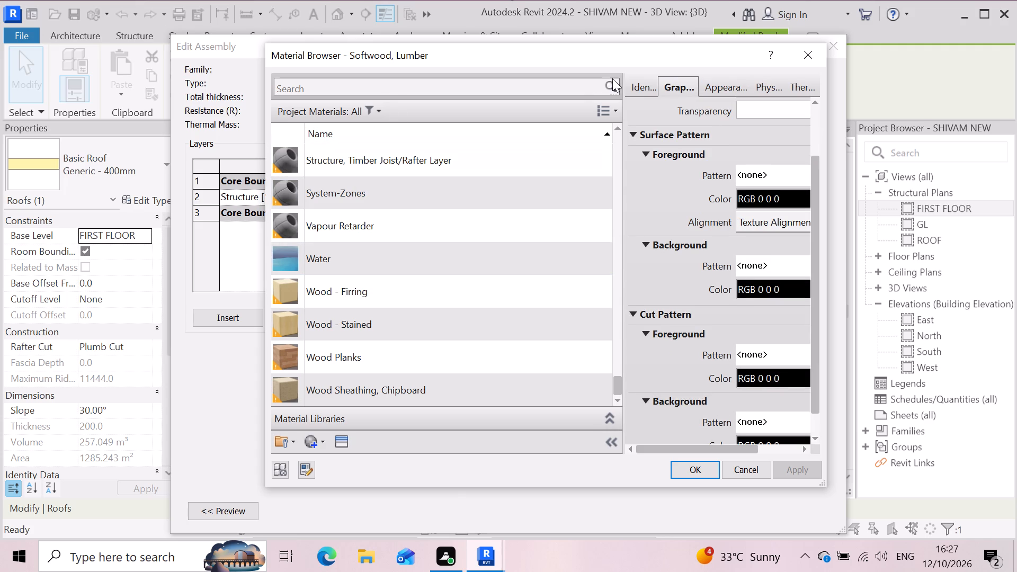
left_click(554, 86)
type("roof")
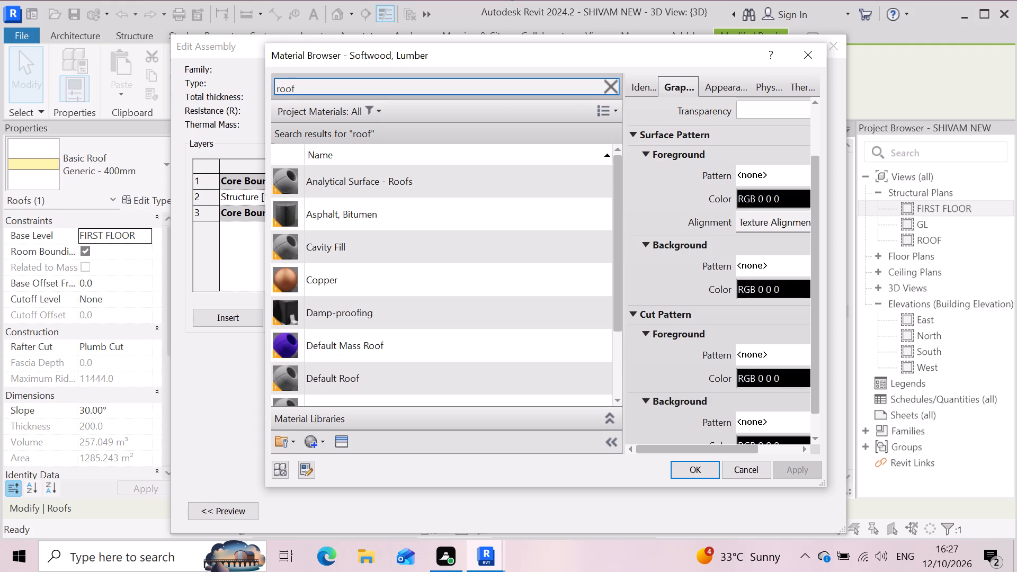
scroll(459, 281, "down", 2)
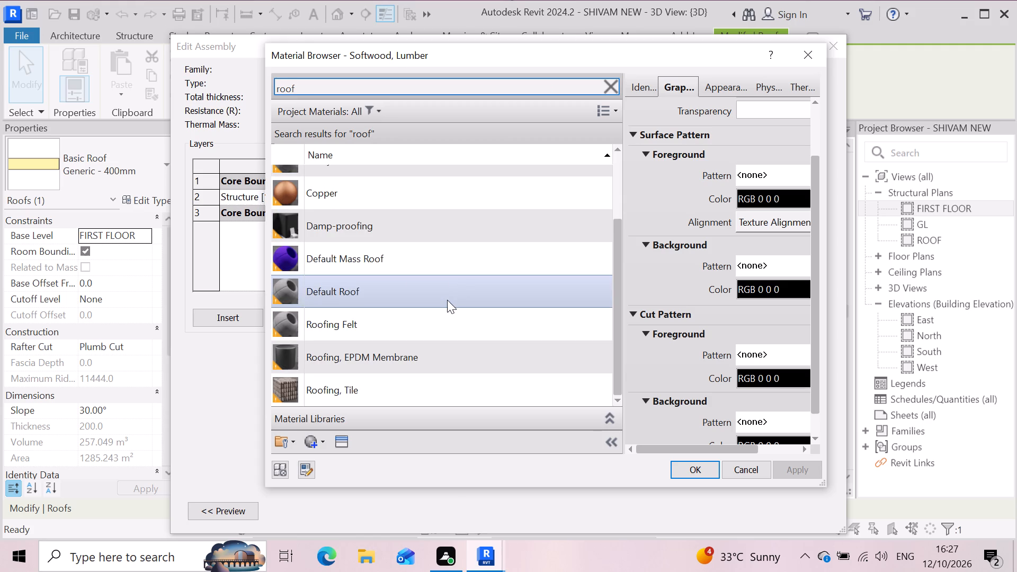
scroll(447, 300, "down", 3)
left_click(393, 388)
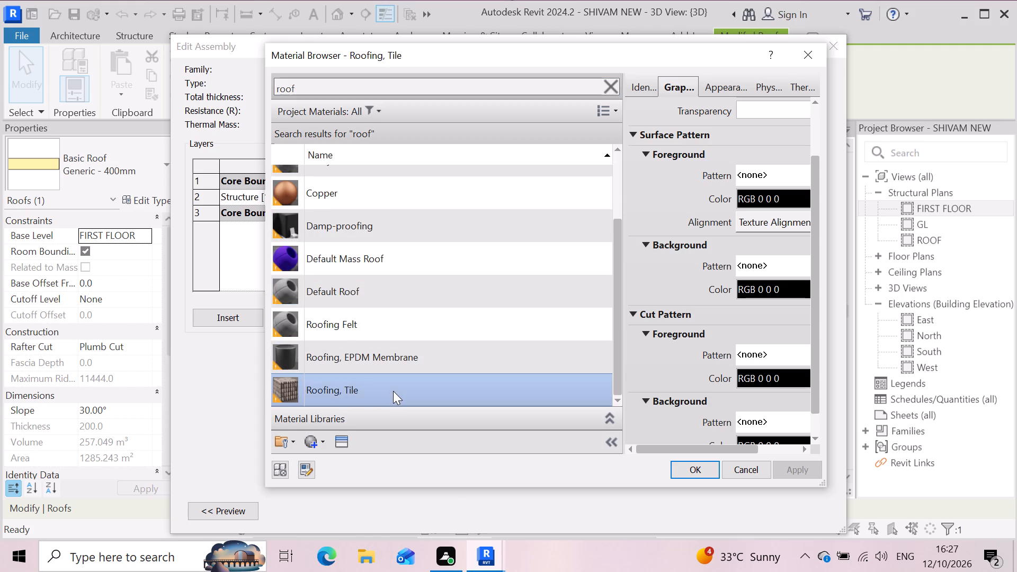
left_click(386, 385)
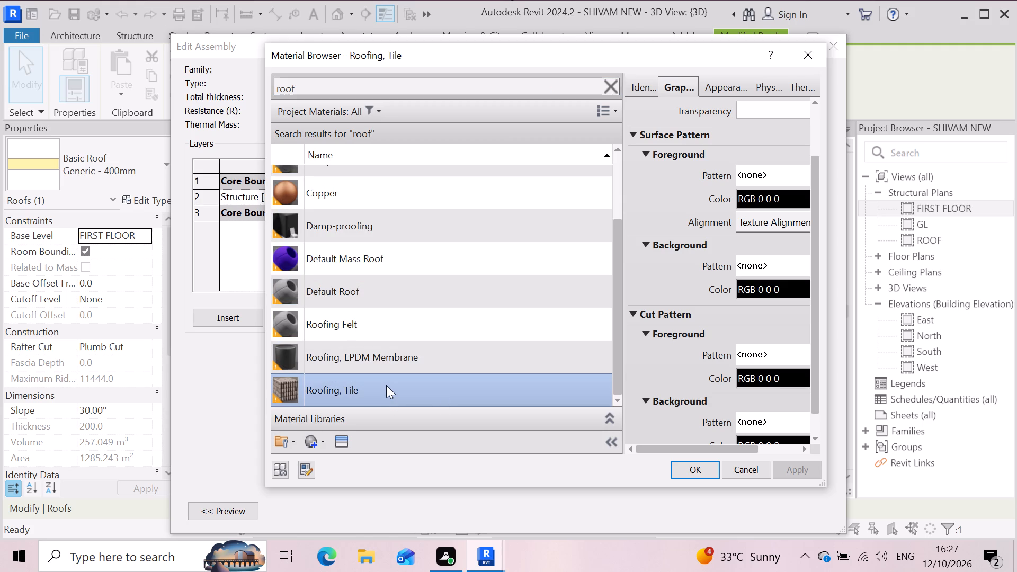
double_click(386, 385)
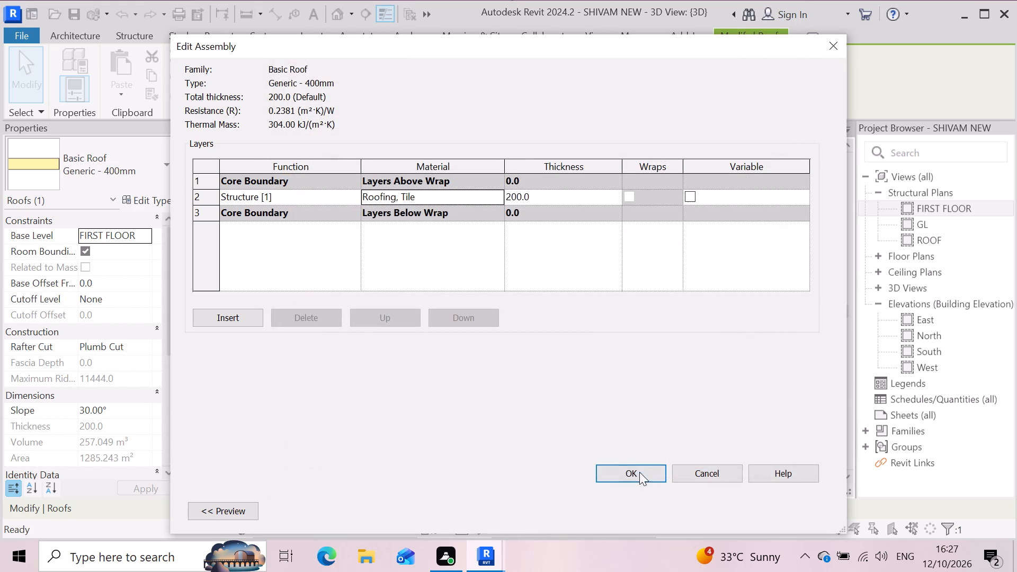
left_click(622, 463)
left_click(626, 472)
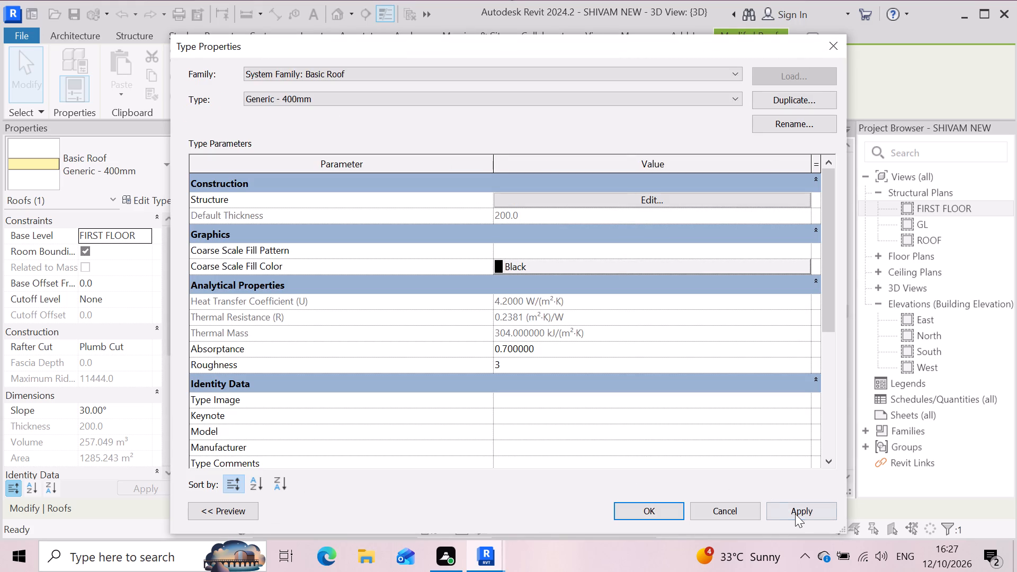
left_click(797, 515)
left_click(636, 514)
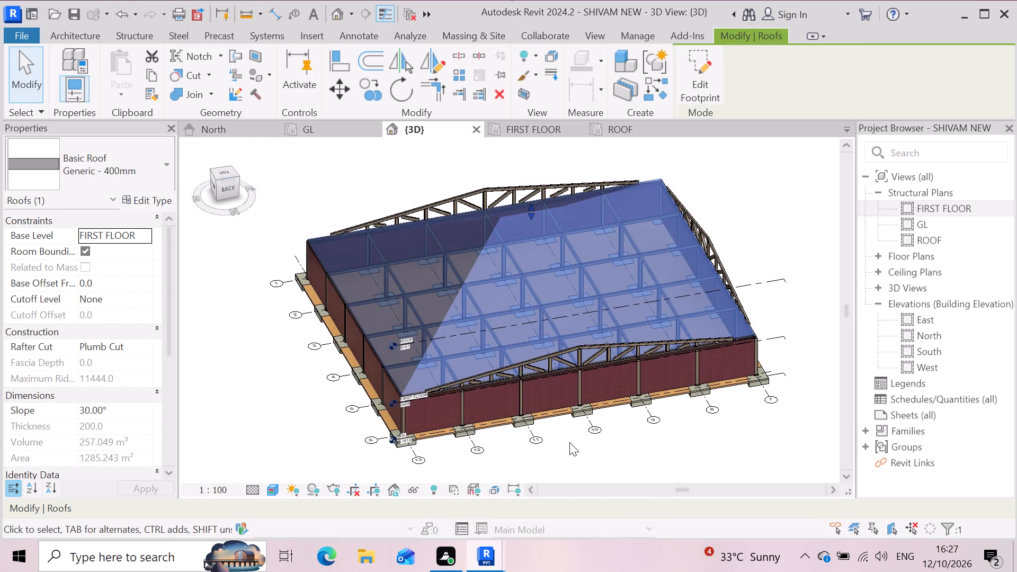
left_click(258, 425)
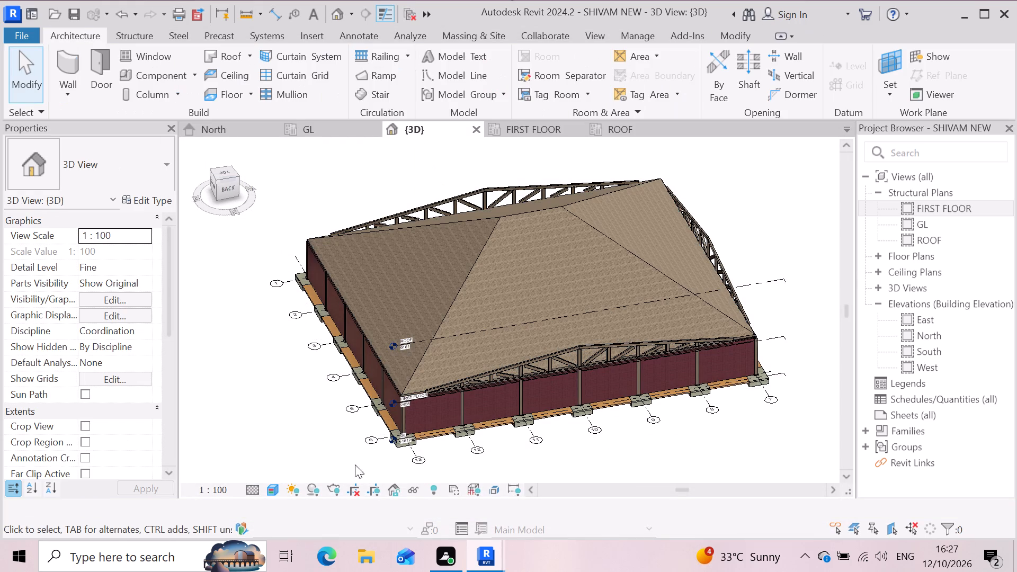
Examine the tiled hipped roof from several sides in 3D and check how it fits over the trusses and walls.
scroll(471, 458, "up", 3)
scroll(460, 440, "down", 4)
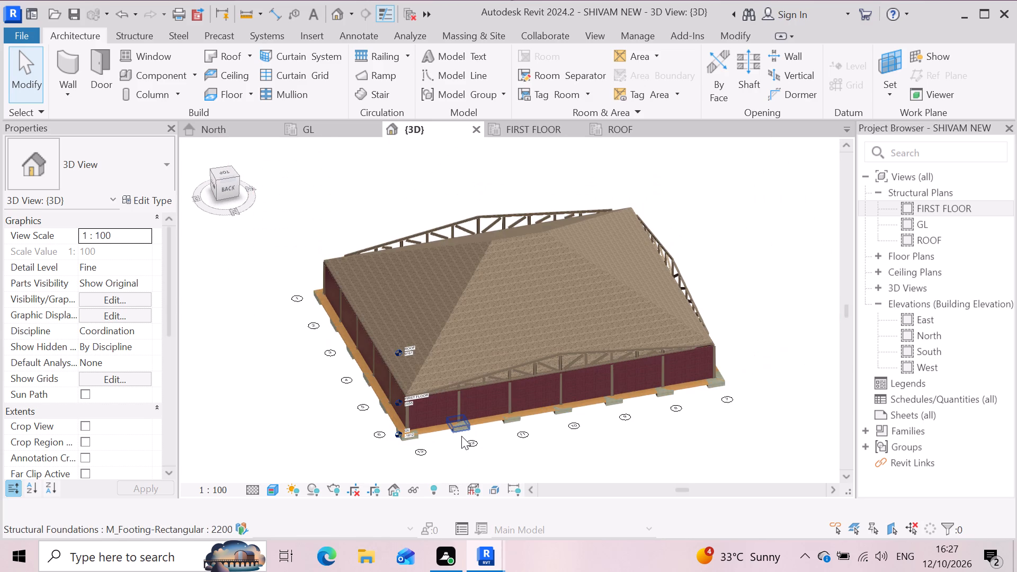
scroll(397, 265, "up", 3)
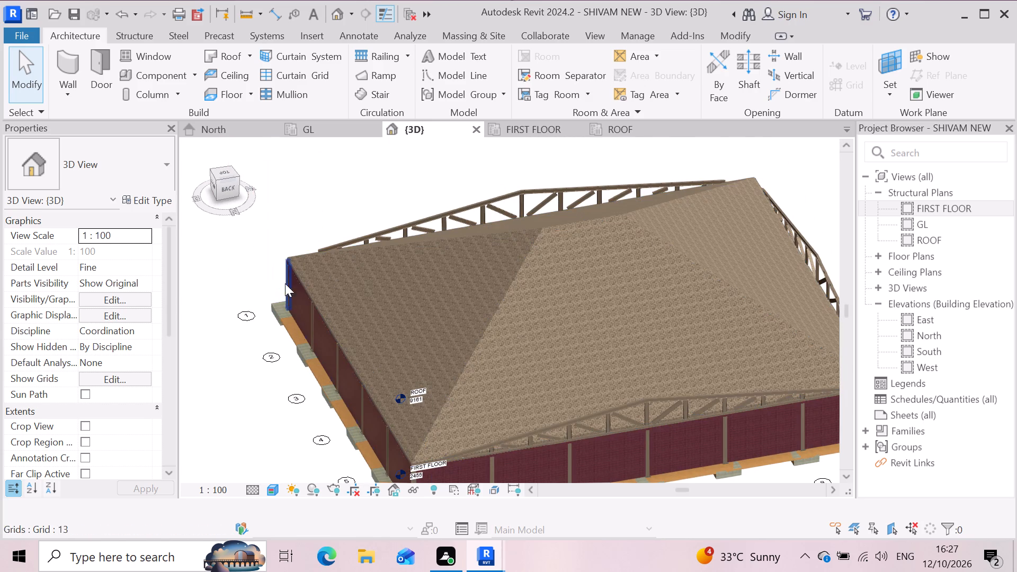
scroll(317, 270, "down", 7)
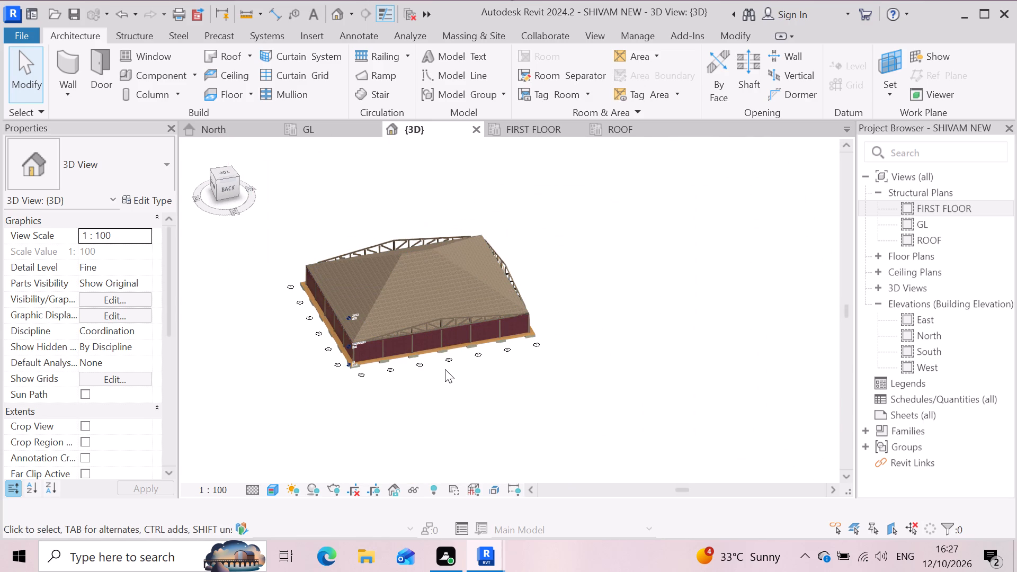
middle_click_drag(527, 419, 546, 366, "shift")
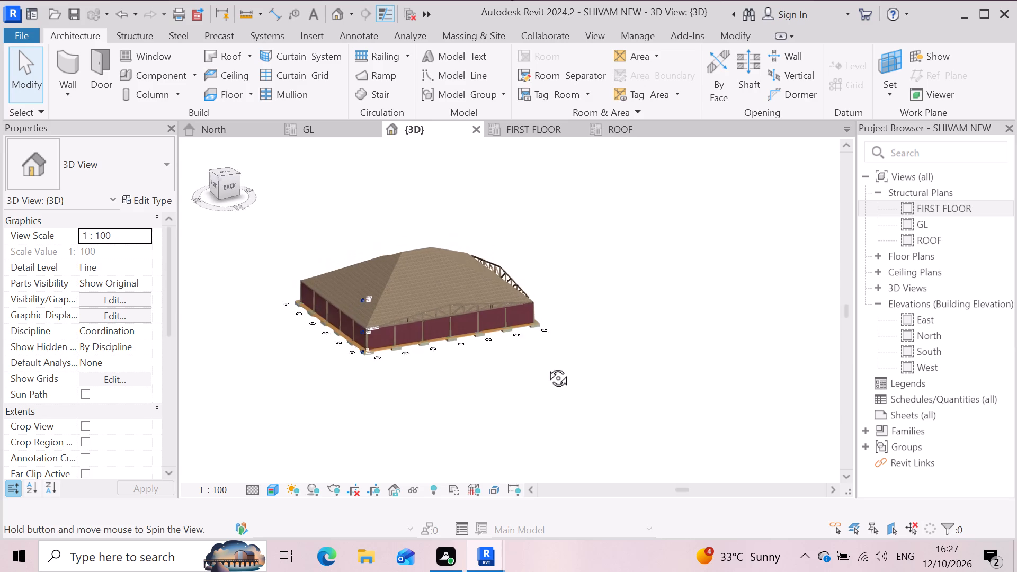
middle_click_drag(546, 366, 442, 429, "shift")
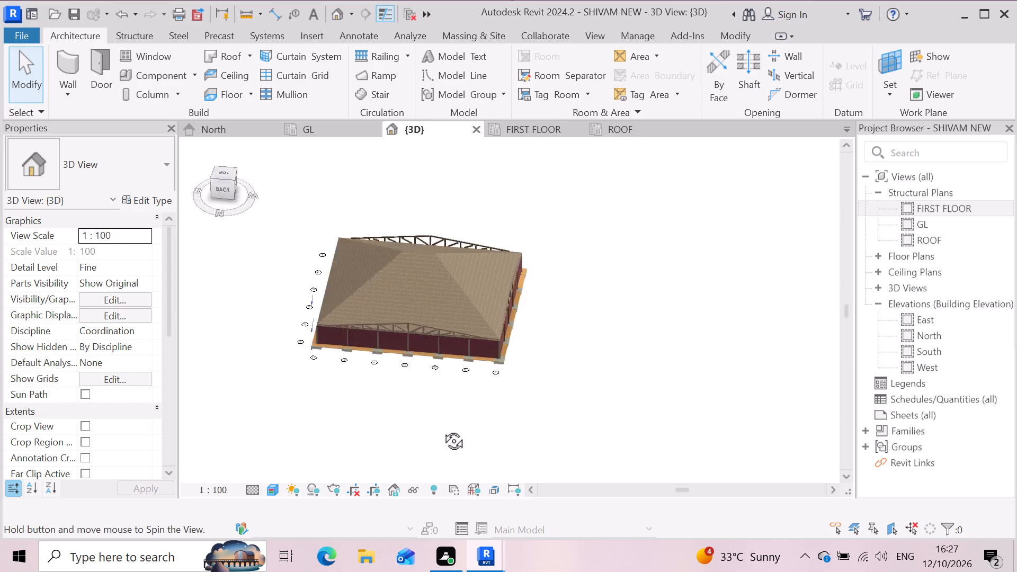
middle_click_drag(442, 429, 237, 370, "shift")
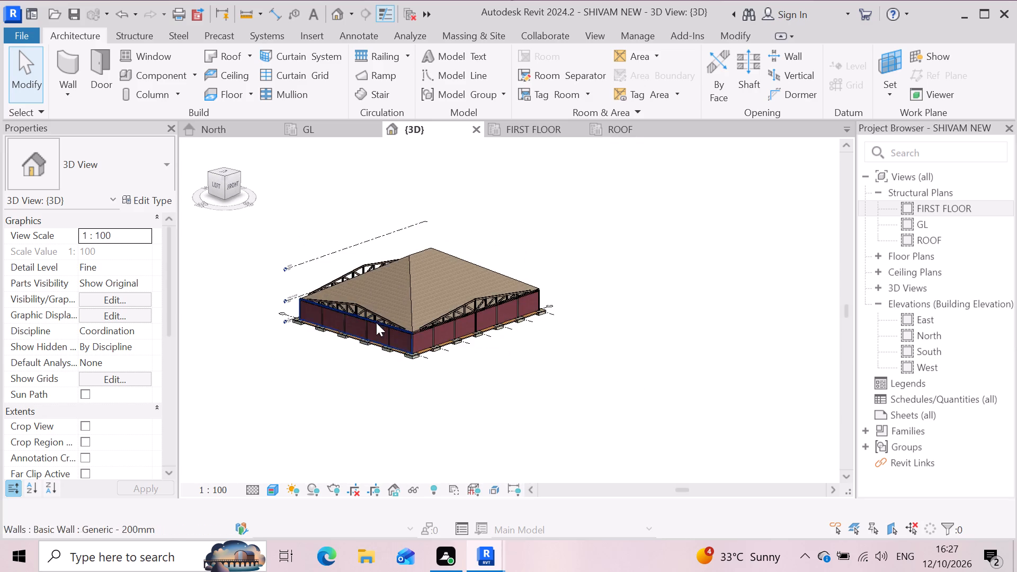
scroll(391, 323, "up", 5)
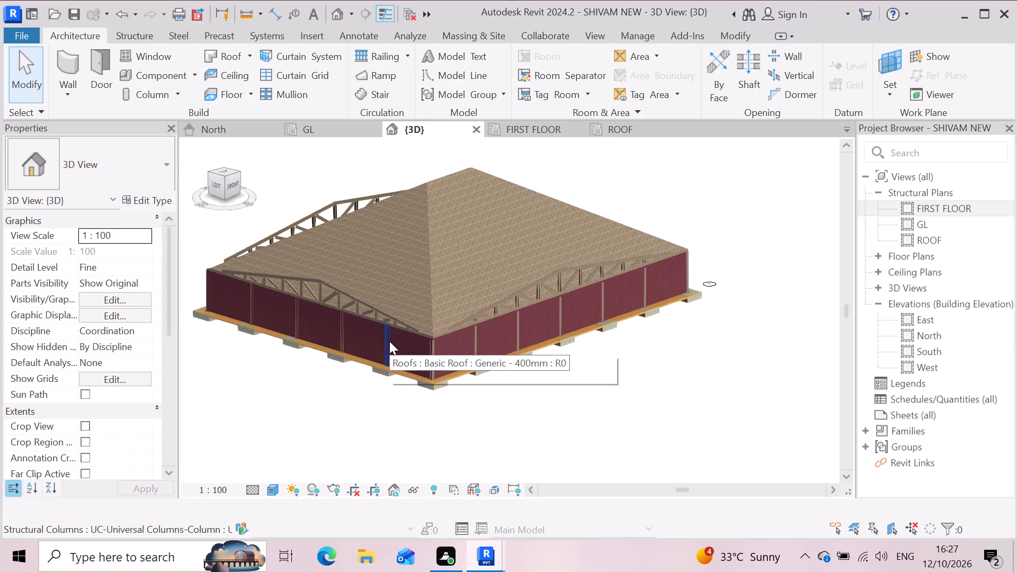
scroll(442, 258, "up", 3)
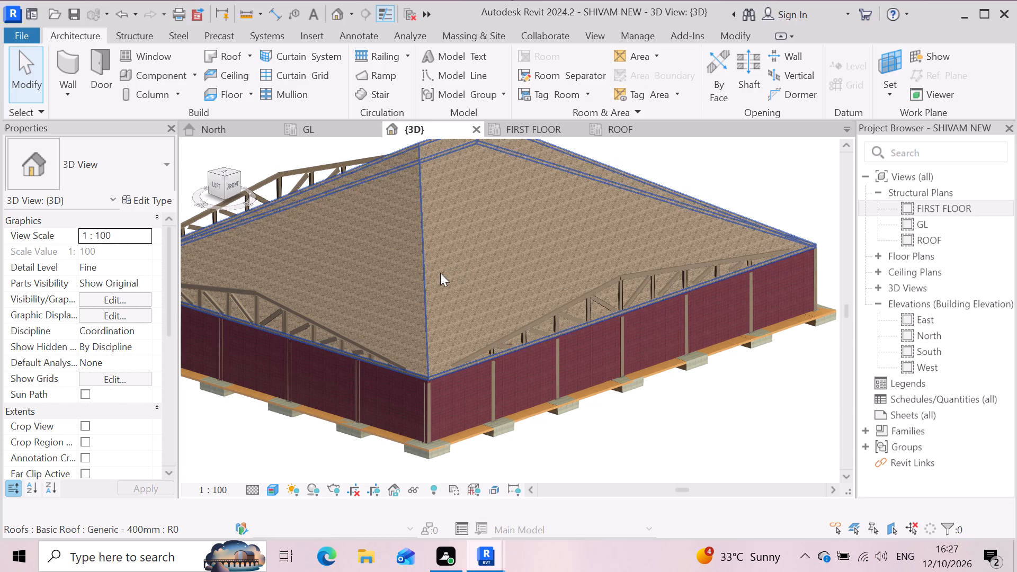
scroll(493, 288, "down", 2)
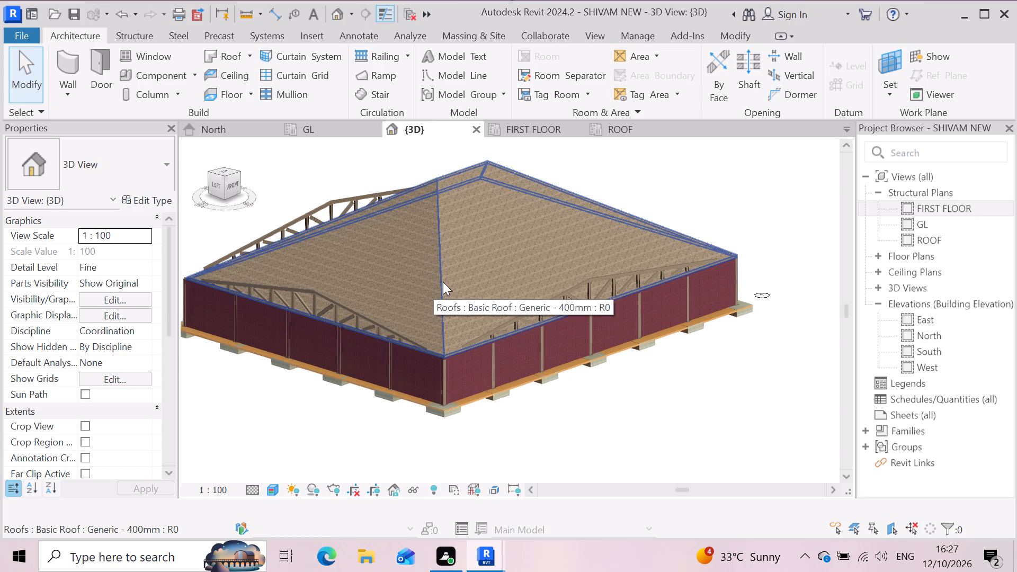
left_click(443, 282)
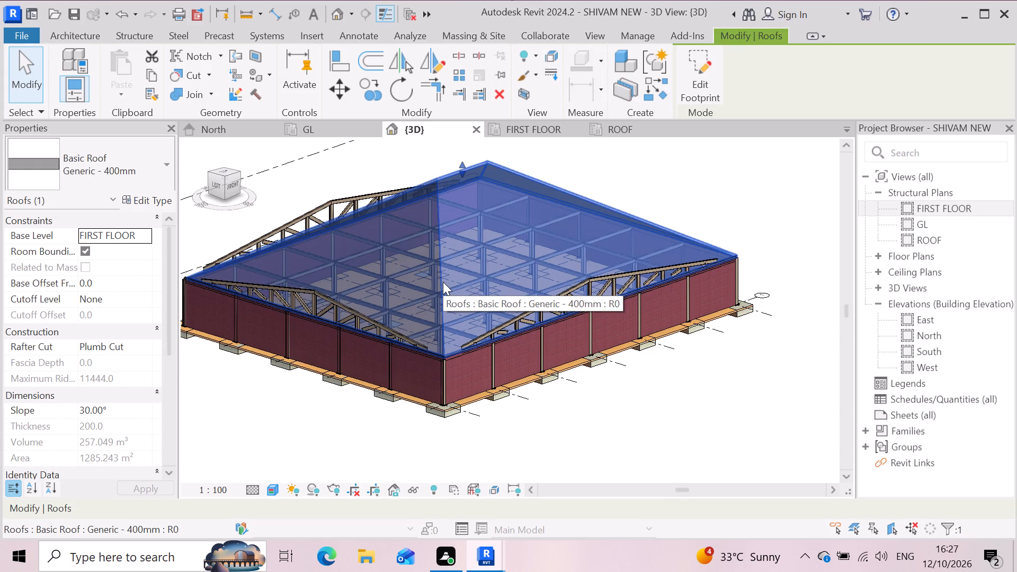
scroll(345, 329, "up", 2)
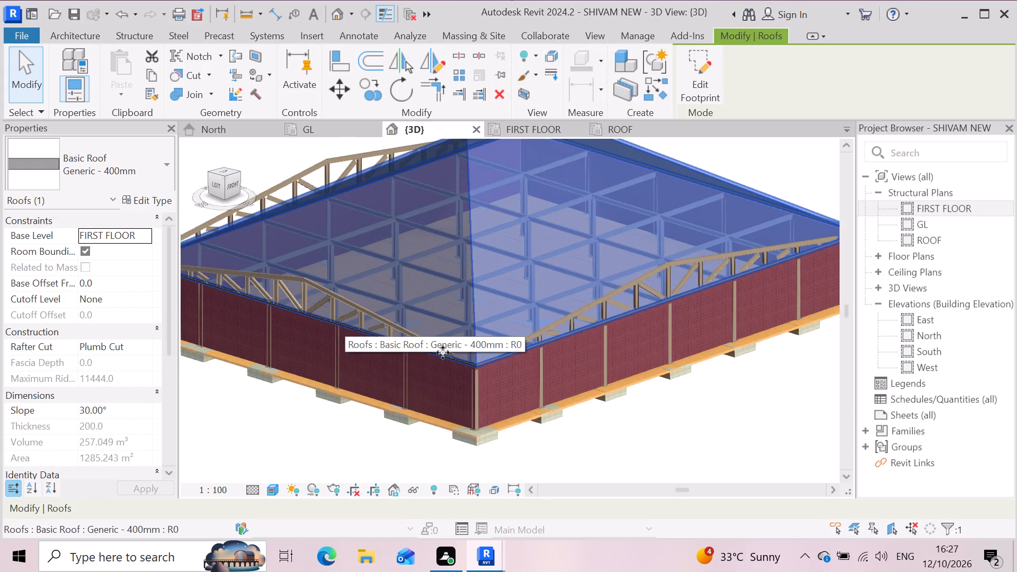
scroll(495, 355, "down", 2)
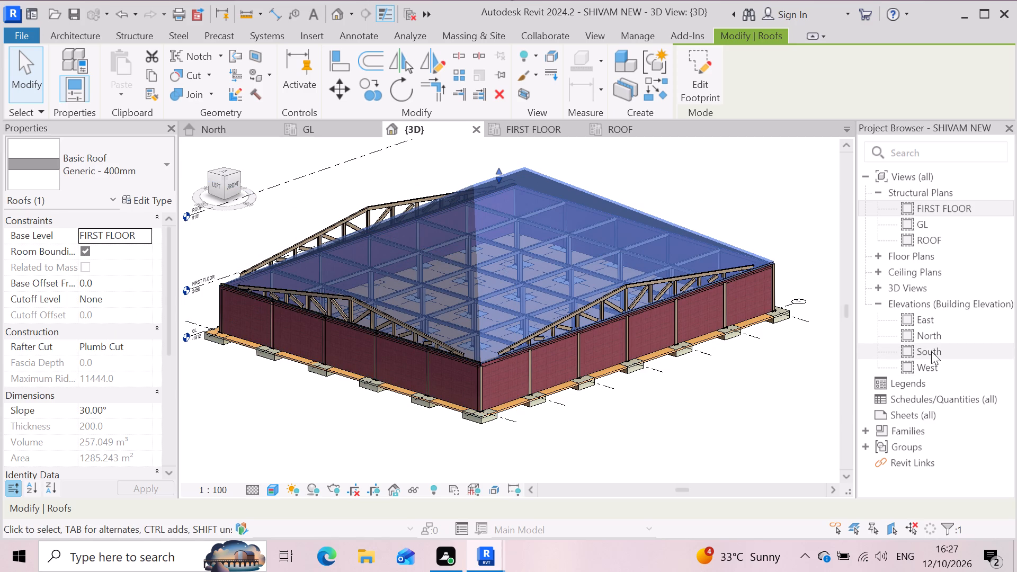
Open the North elevation and examine the roof's profile against the trusses and the ROOF level.
double_click(939, 338)
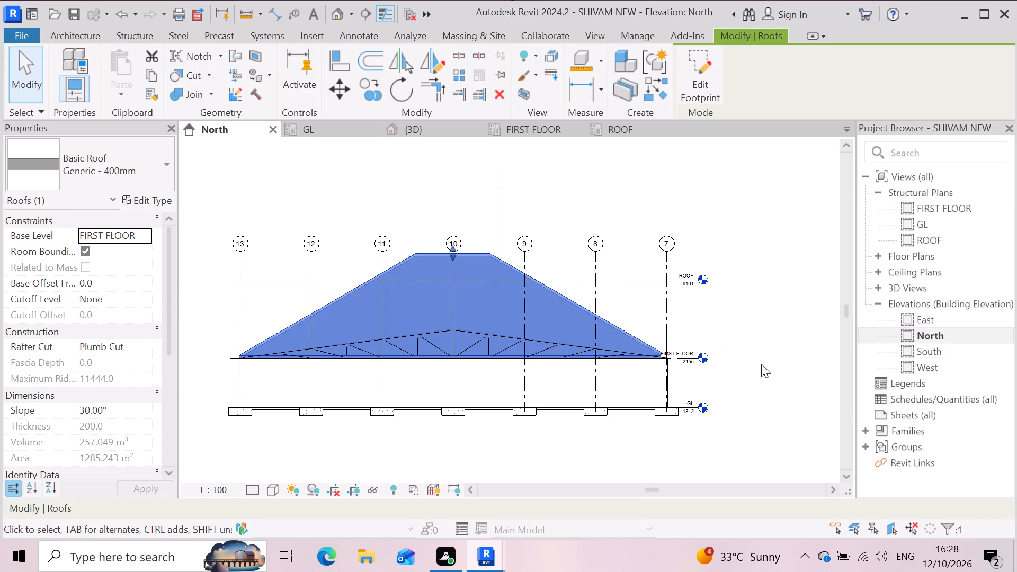
scroll(283, 309, "up", 2)
scroll(528, 269, "up", 2)
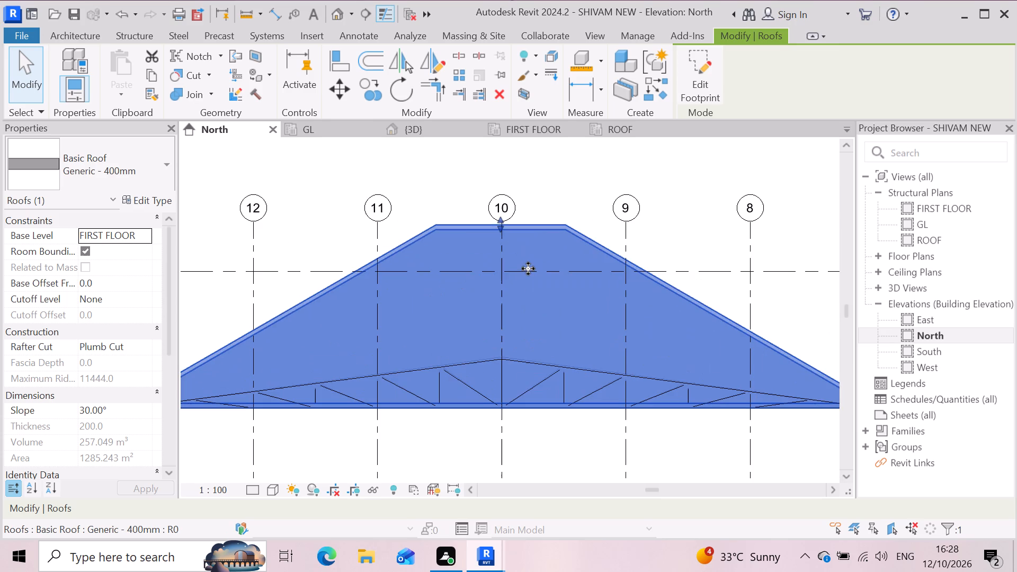
scroll(575, 248, "down", 2)
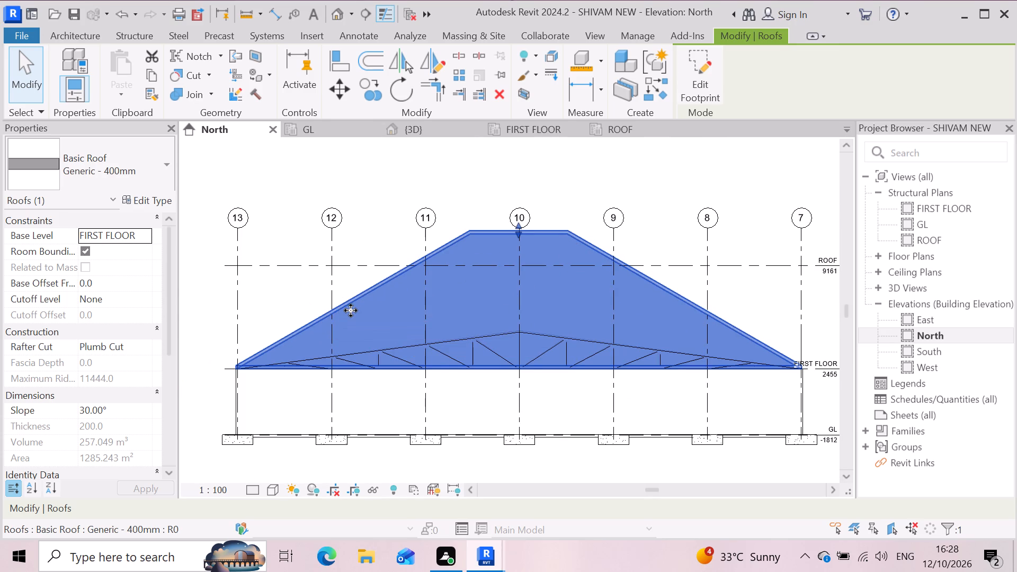
left_click(353, 309)
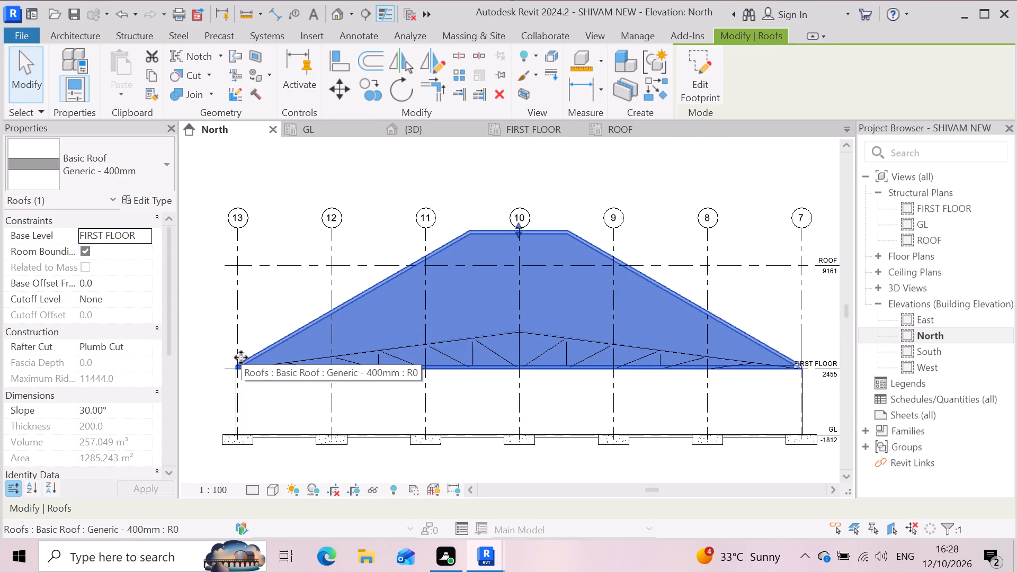
left_click(291, 346)
Set the Generic - 400mm roof's Cutoff Level to ROOF, keeping its base at FIRST FLOOR.
scroll(131, 315, "down", 2)
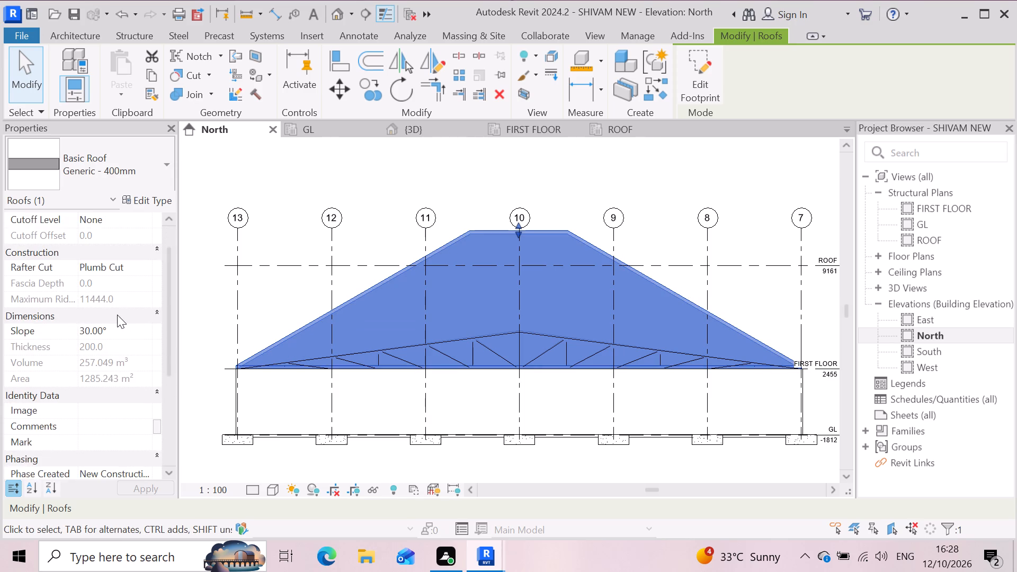
scroll(116, 315, "up", 2)
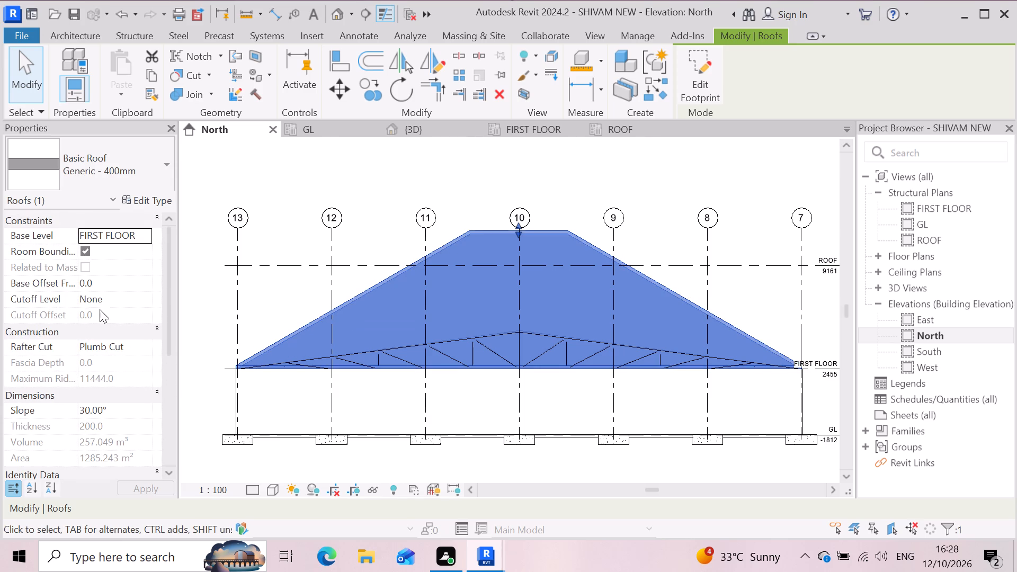
left_click(118, 283)
key("Return")
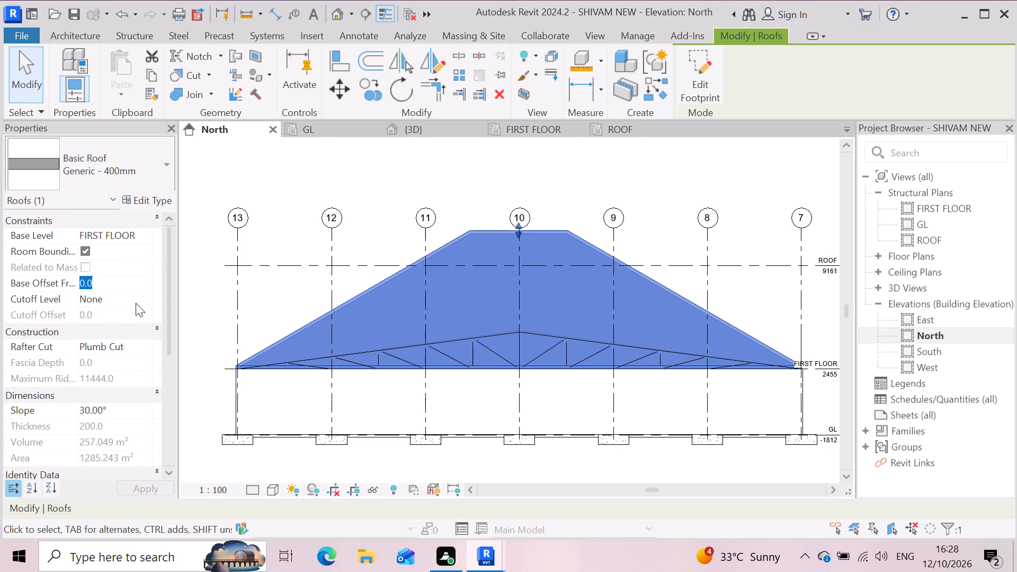
scroll(136, 303, "down", 6)
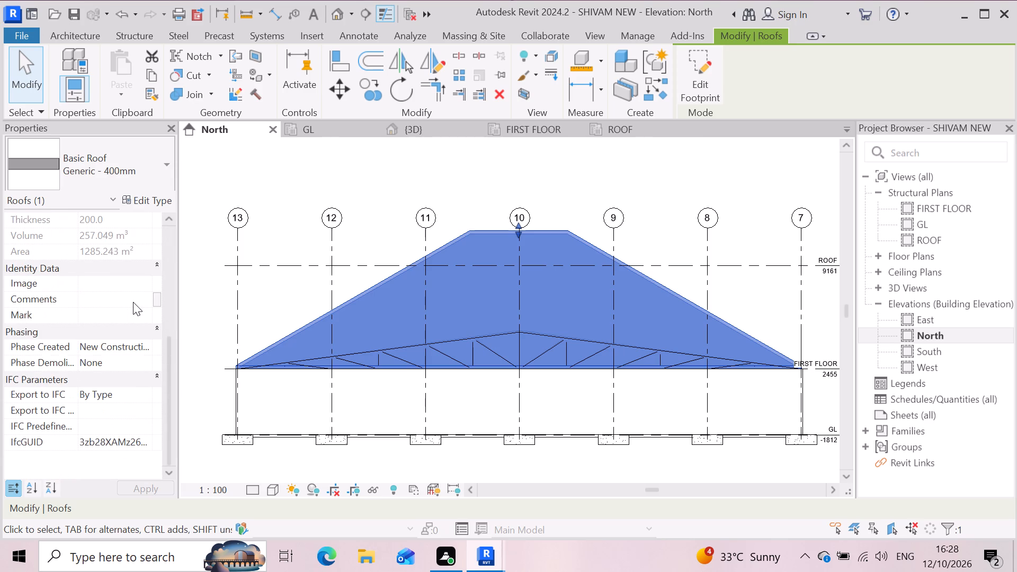
scroll(133, 302, "up", 7)
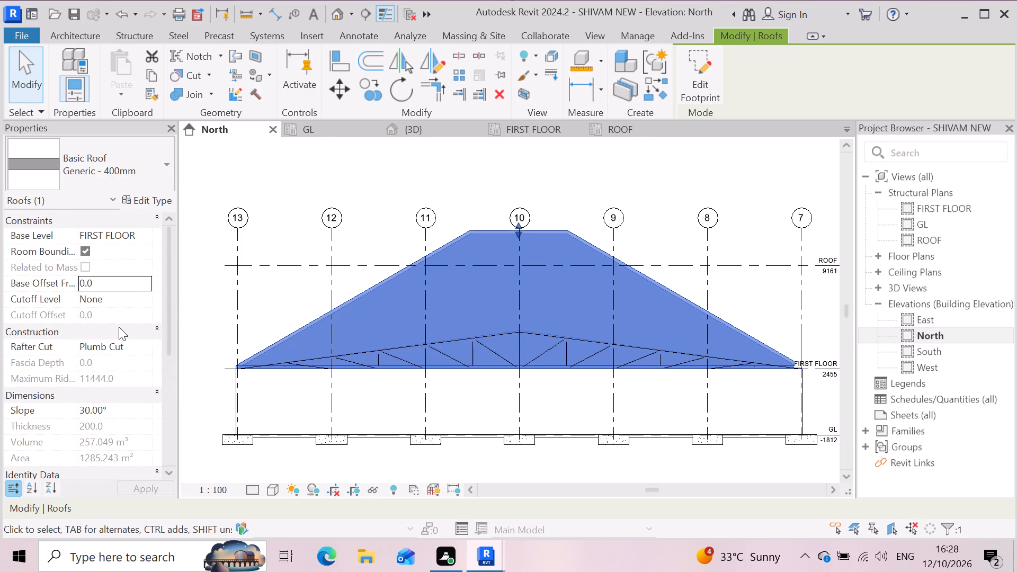
scroll(119, 327, "up", 4)
left_click(50, 299)
left_click(85, 299)
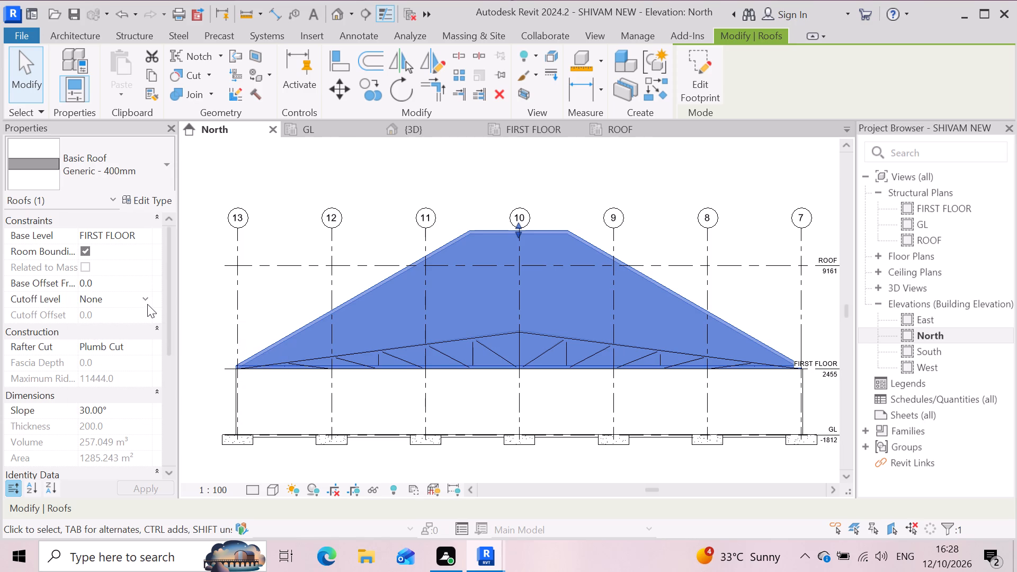
left_click(149, 304)
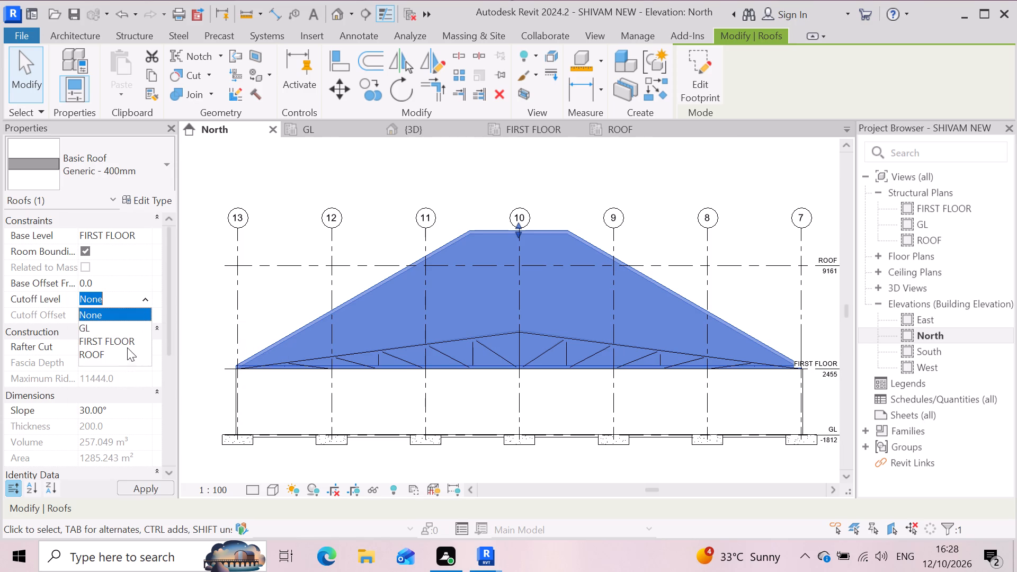
left_click(105, 346)
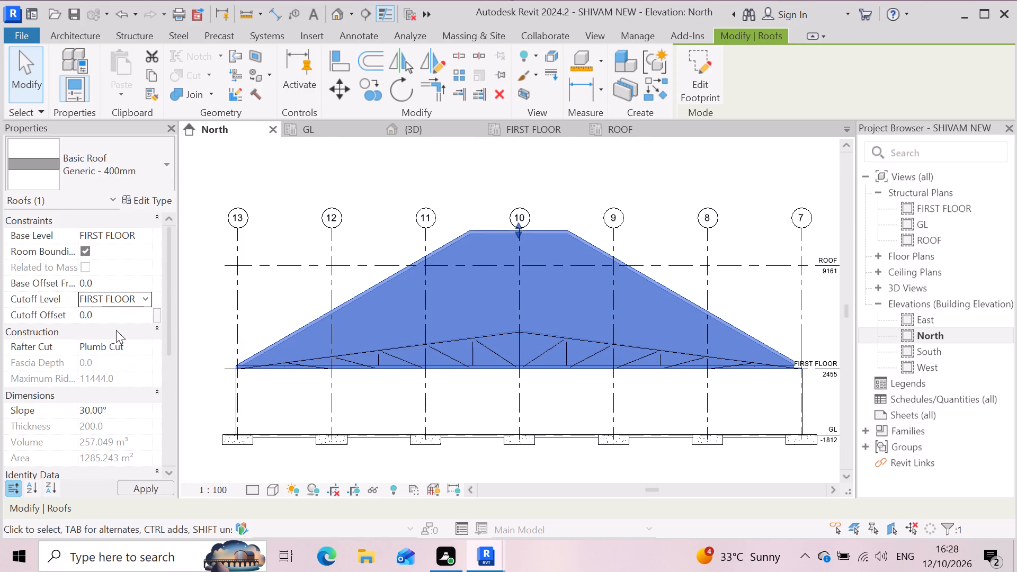
left_click(143, 297)
left_click(111, 351)
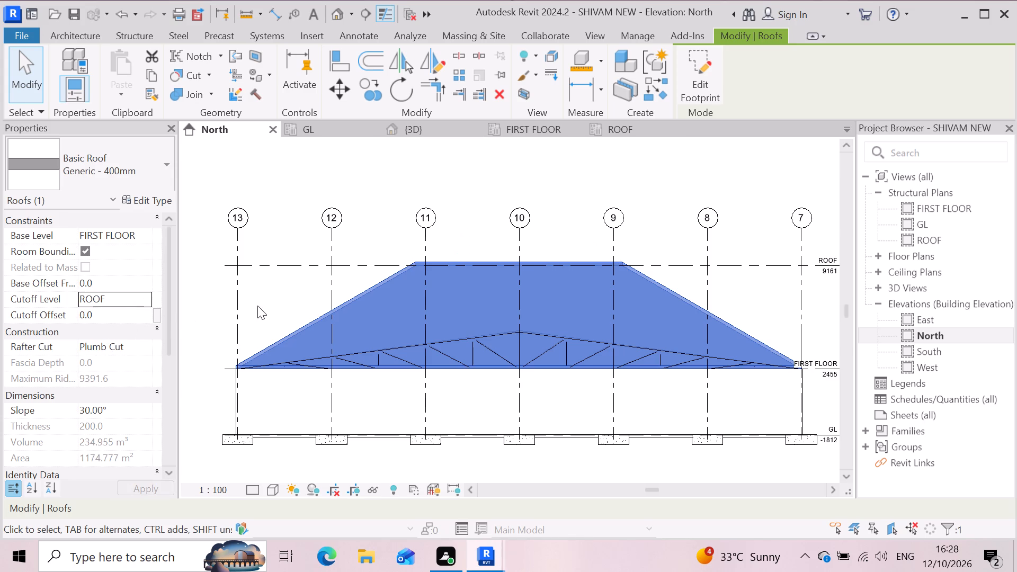
Examine the cut-off roof in the North elevation and in 3D, especially the opening at its top.
scroll(292, 310, "down", 1)
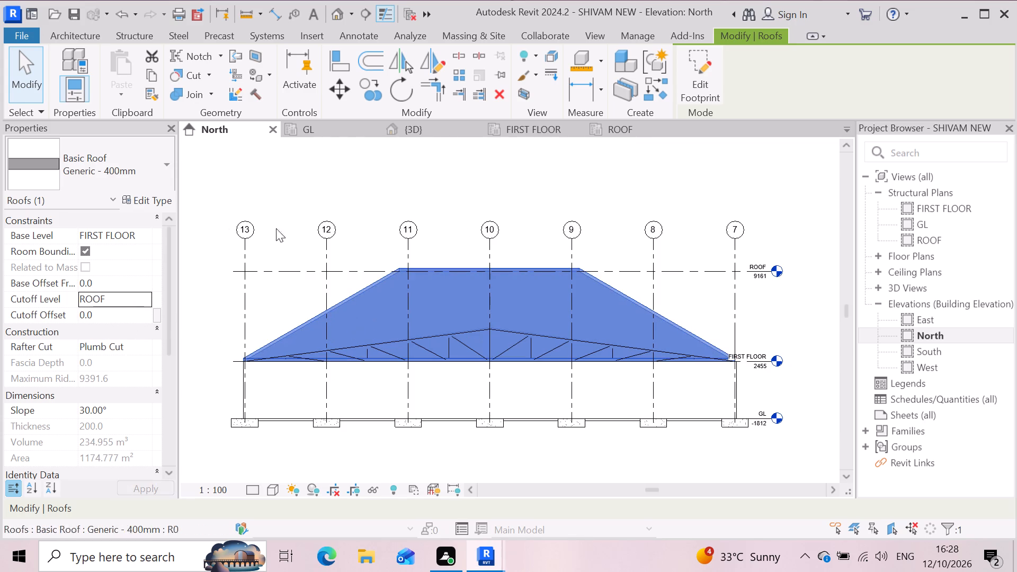
left_click(439, 131)
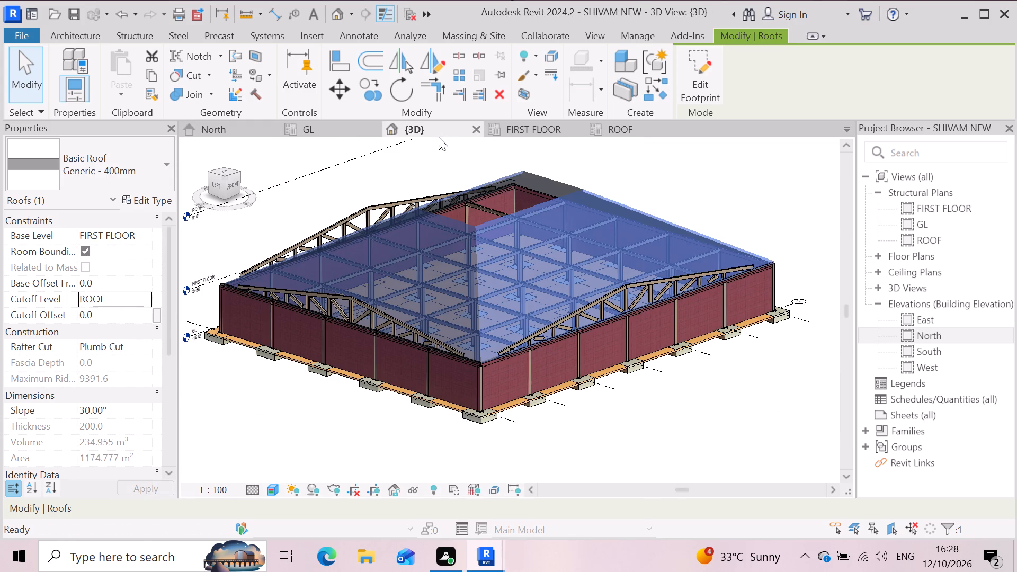
scroll(488, 299, "up", 1)
scroll(453, 321, "down", 2)
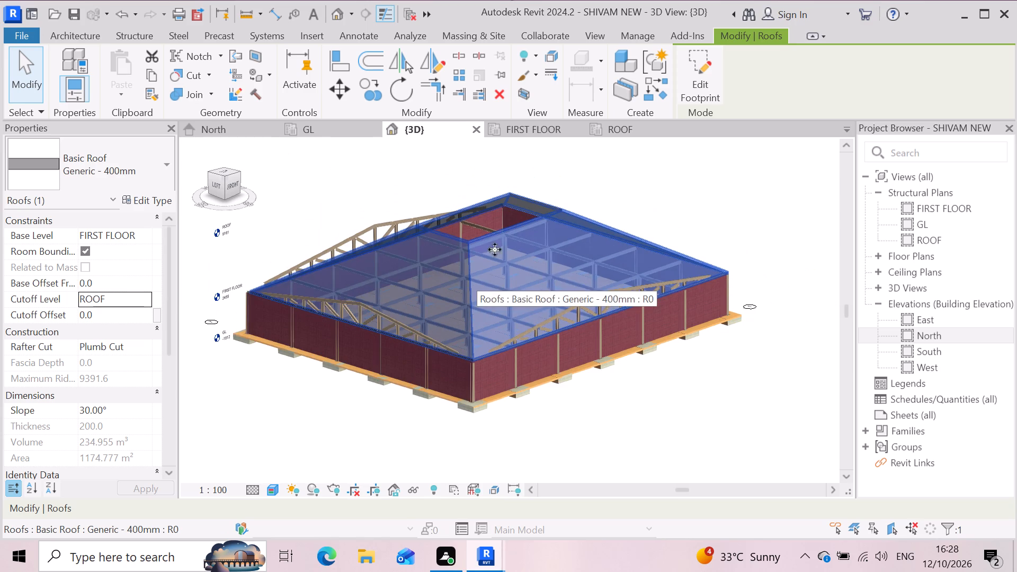
scroll(506, 205, "up", 5)
scroll(459, 213, "down", 2)
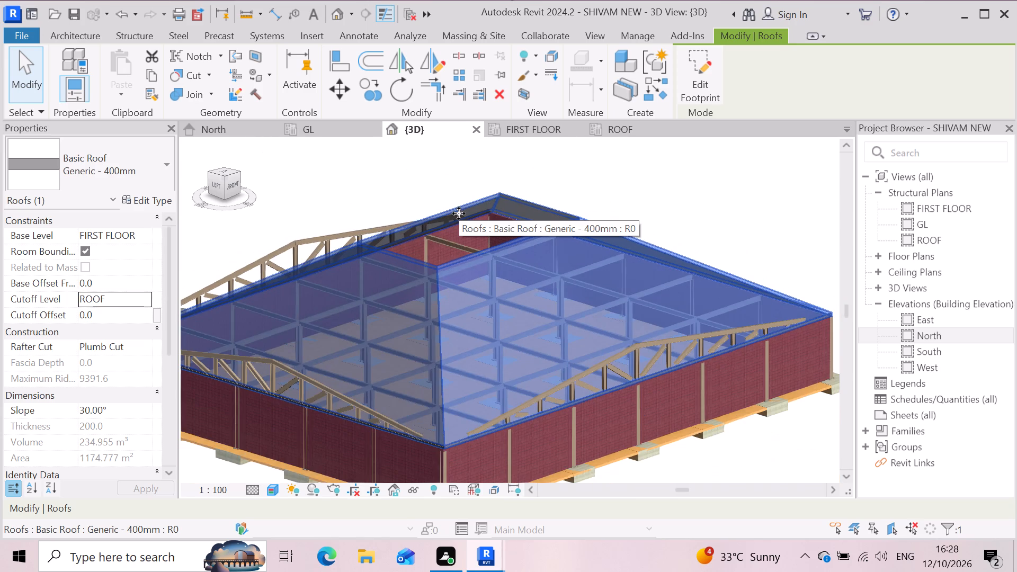
scroll(459, 213, "down", 1)
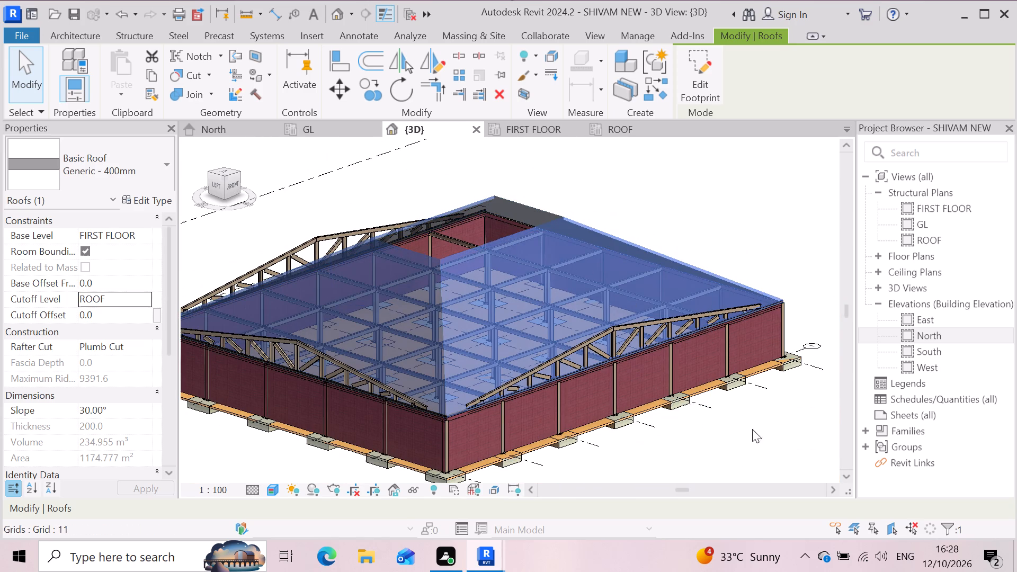
left_click(752, 429)
scroll(447, 344, "up", 2)
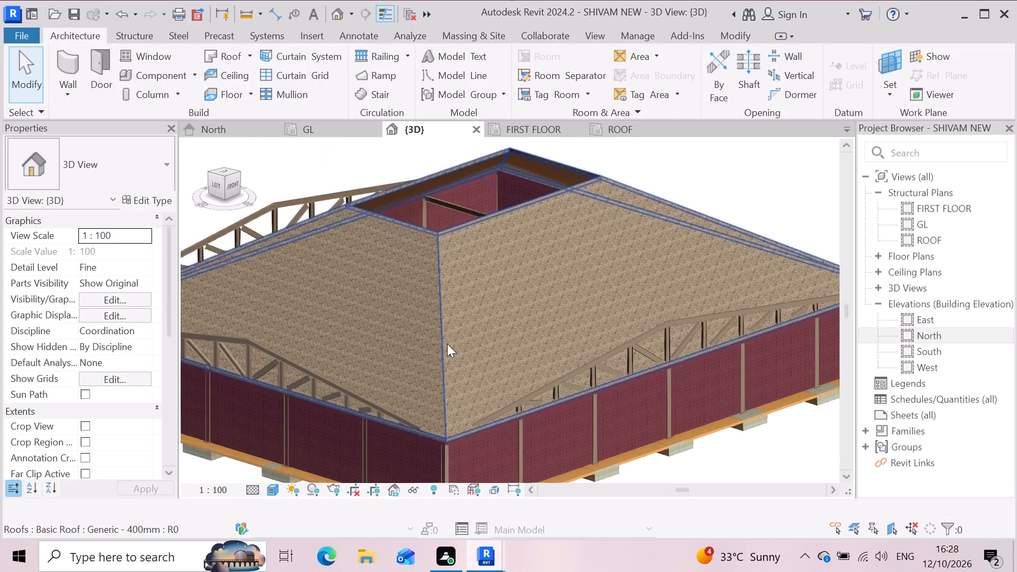
scroll(447, 344, "down", 2)
scroll(416, 193, "up", 6)
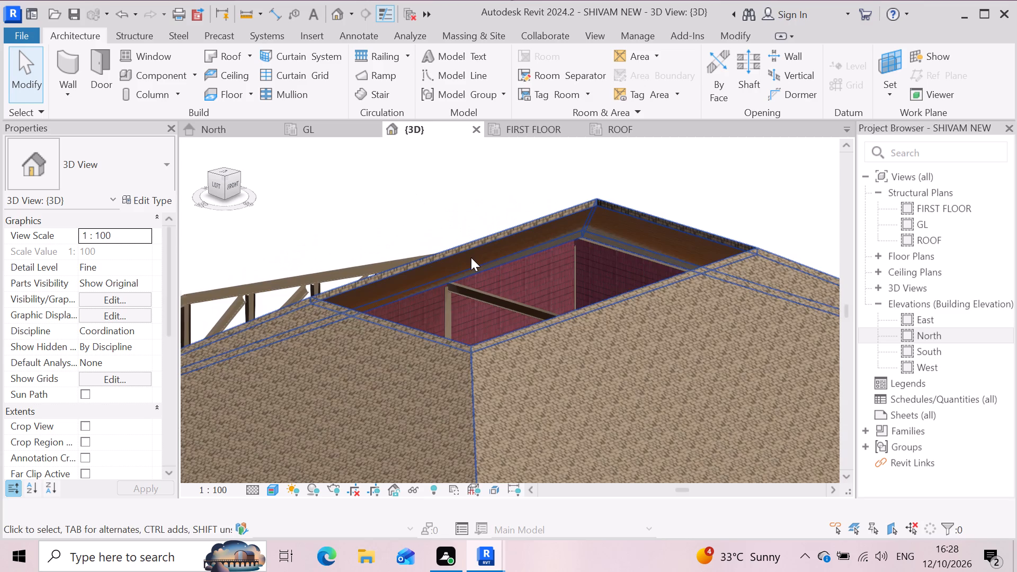
scroll(471, 257, "up", 3)
scroll(430, 255, "down", 6)
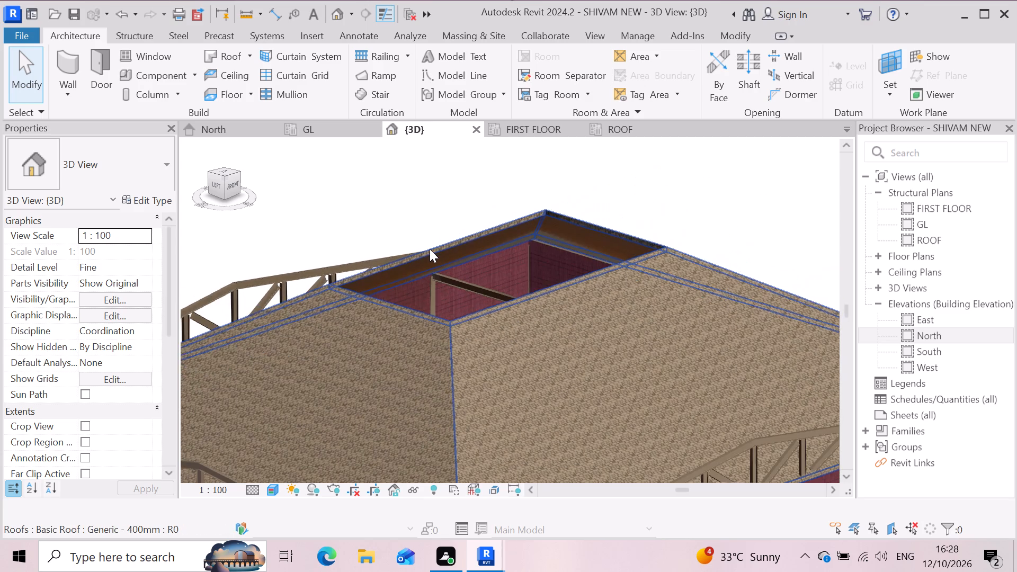
scroll(430, 249, "down", 4)
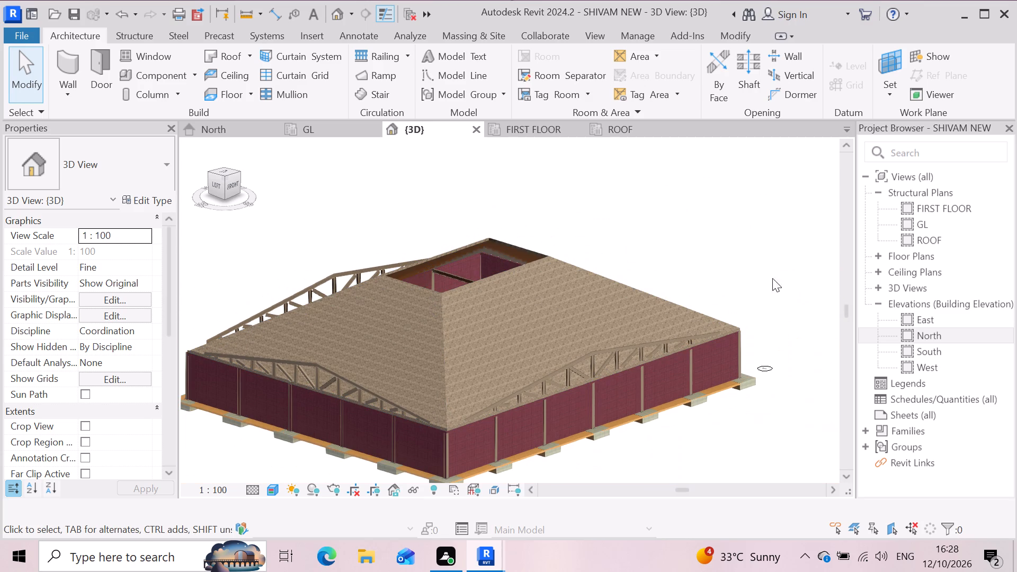
In the ROOF plan, create a Generic 150mm rectangular floor, about 14065 by 7719 mm, over the roof's central opening using a 1' (304.8 mm) offset.
double_click(933, 234)
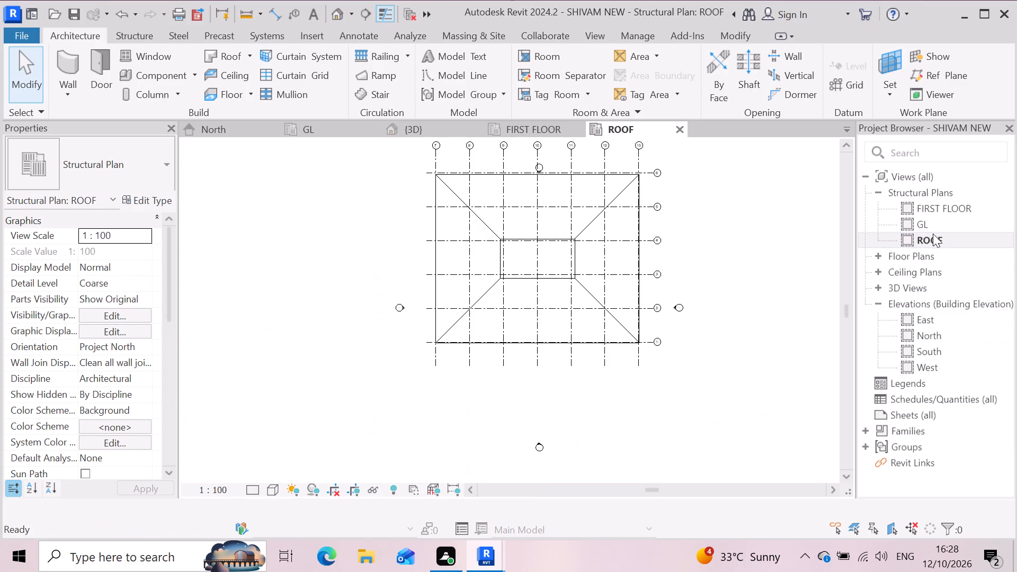
scroll(564, 247, "up", 3)
scroll(518, 229, "up", 3)
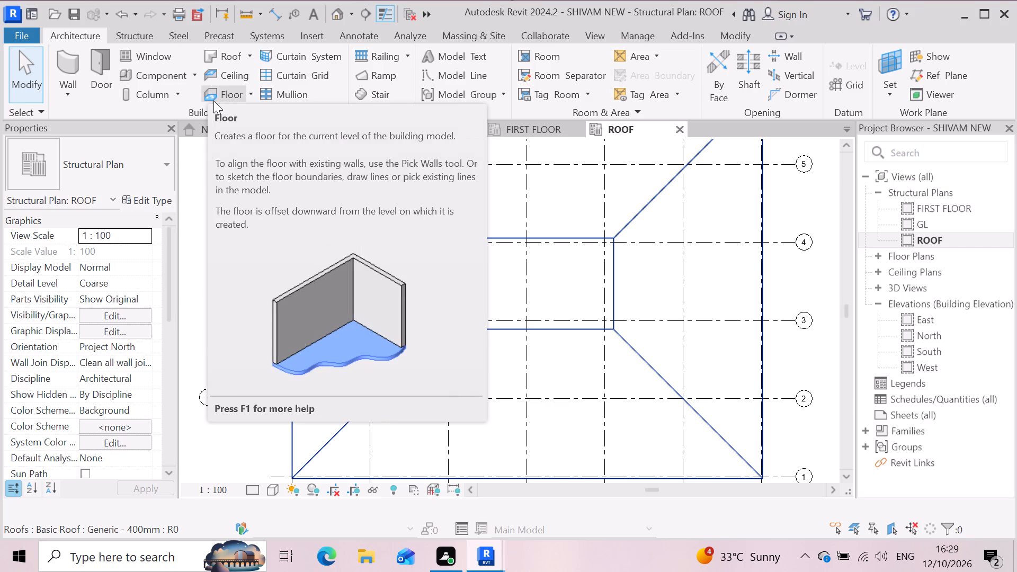
left_click(214, 97)
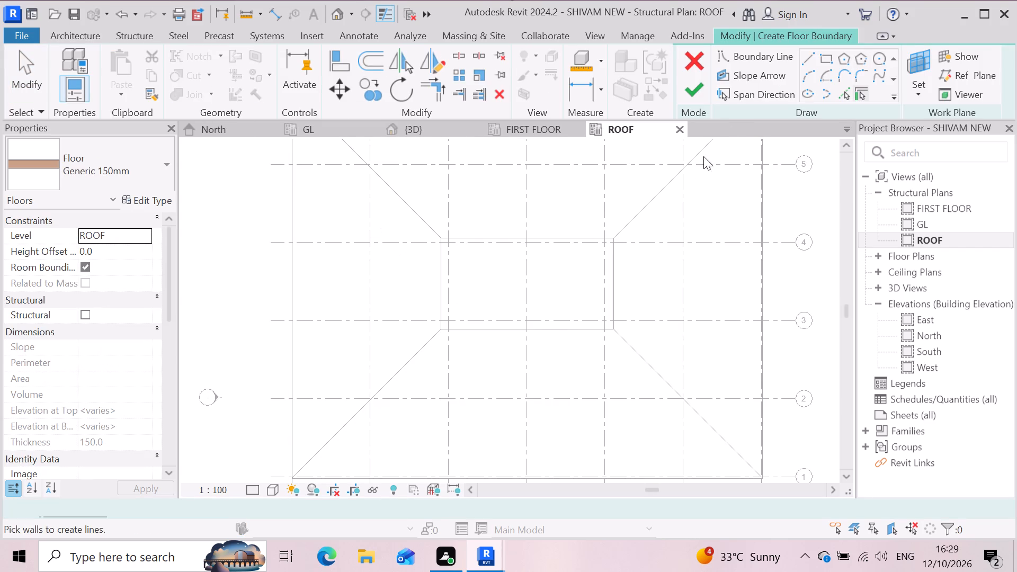
left_click(832, 62)
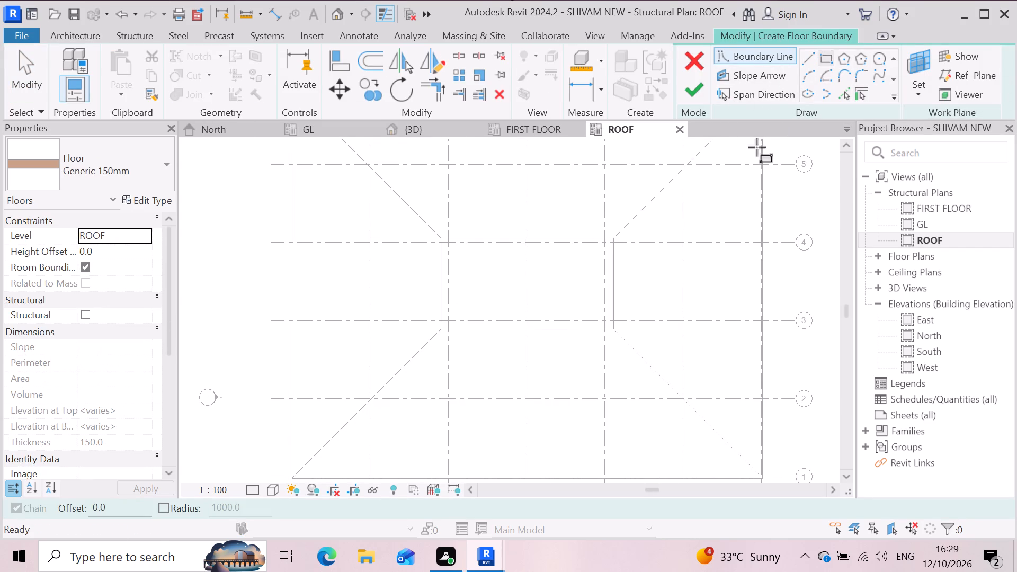
left_click(441, 332)
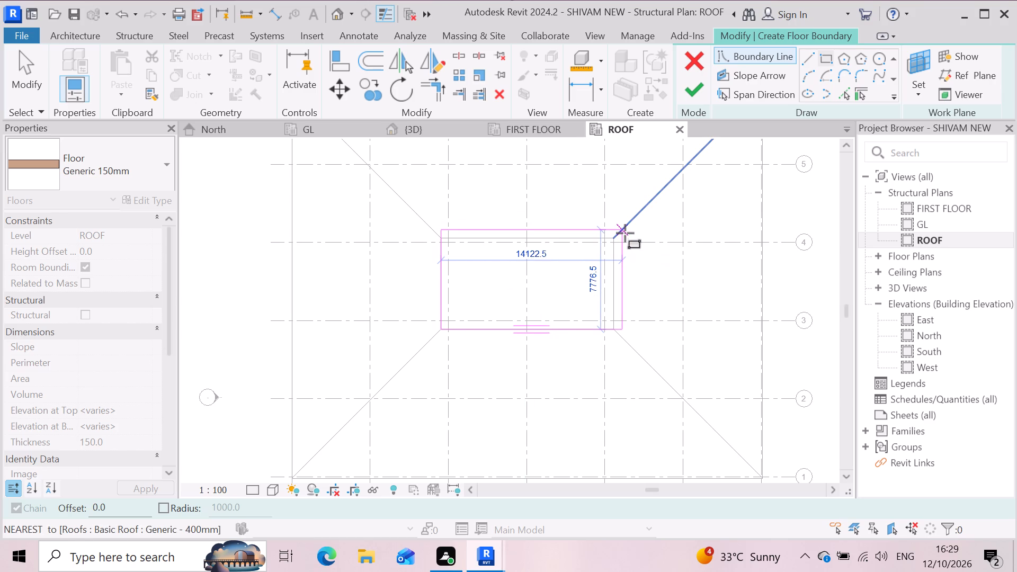
left_click_drag(130, 509, 67, 505)
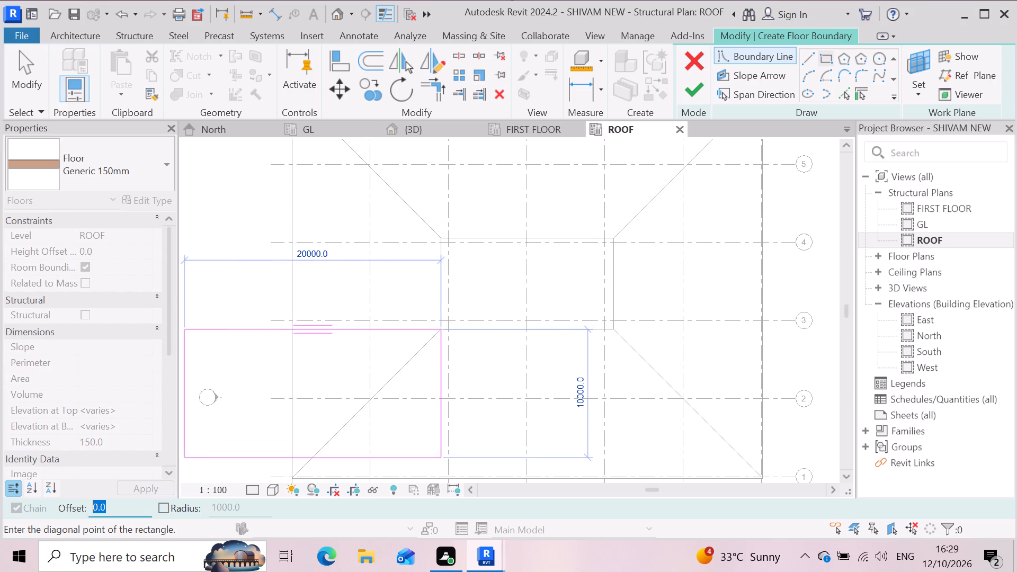
left_click_drag(67, 505, 66, 505)
key("1")
key("apostrophe")
key("Return")
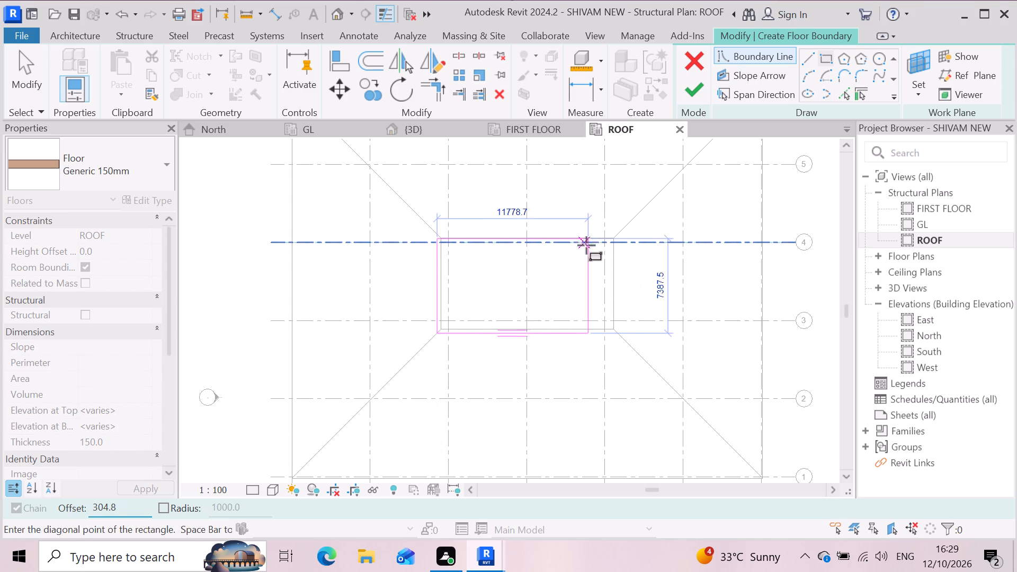
left_click(613, 242)
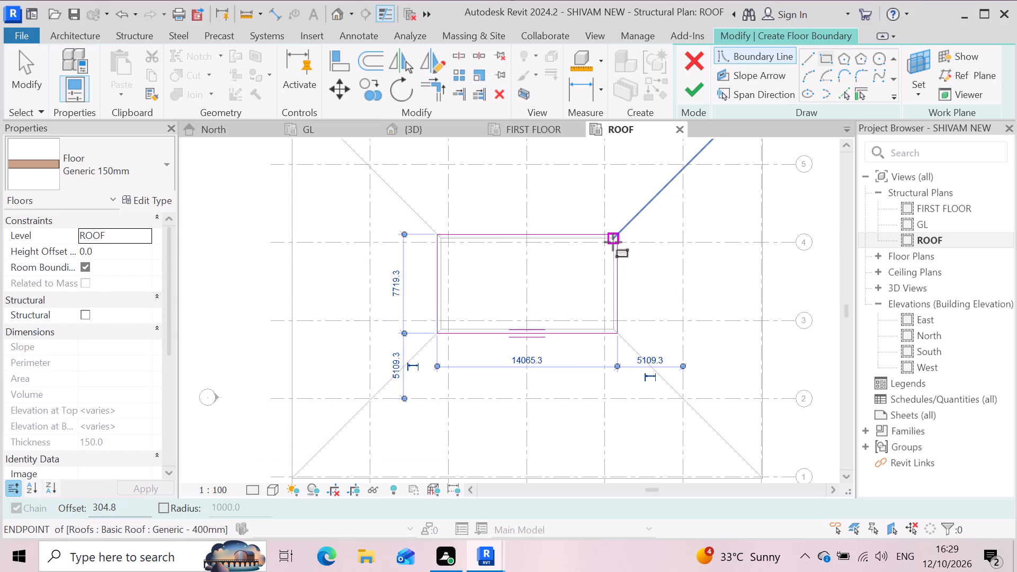
left_click(692, 90)
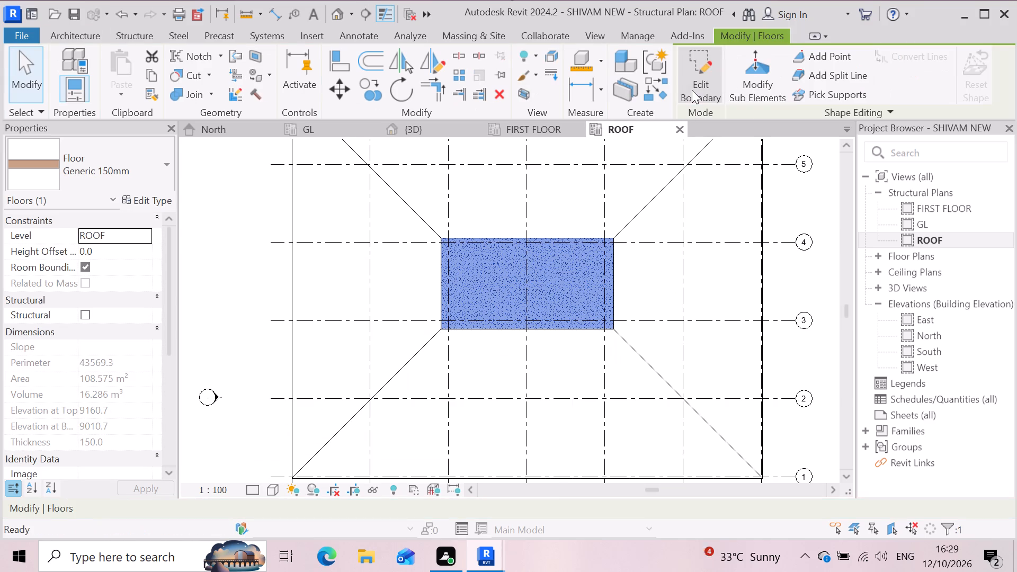
Examine in 3D how the floor slab covers the opening at the top of the tiled roof.
scroll(617, 289, "down", 5)
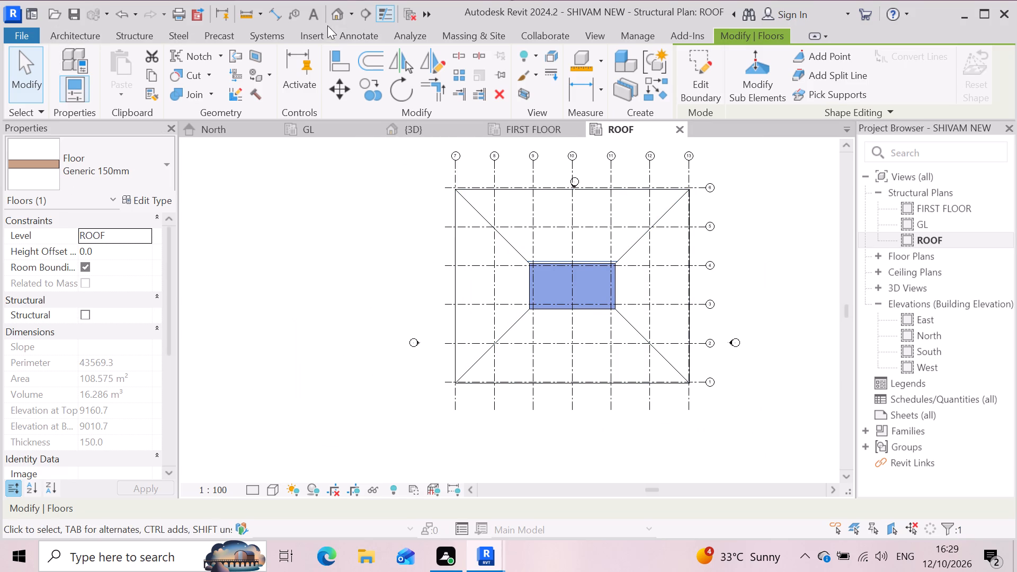
left_click(335, 13)
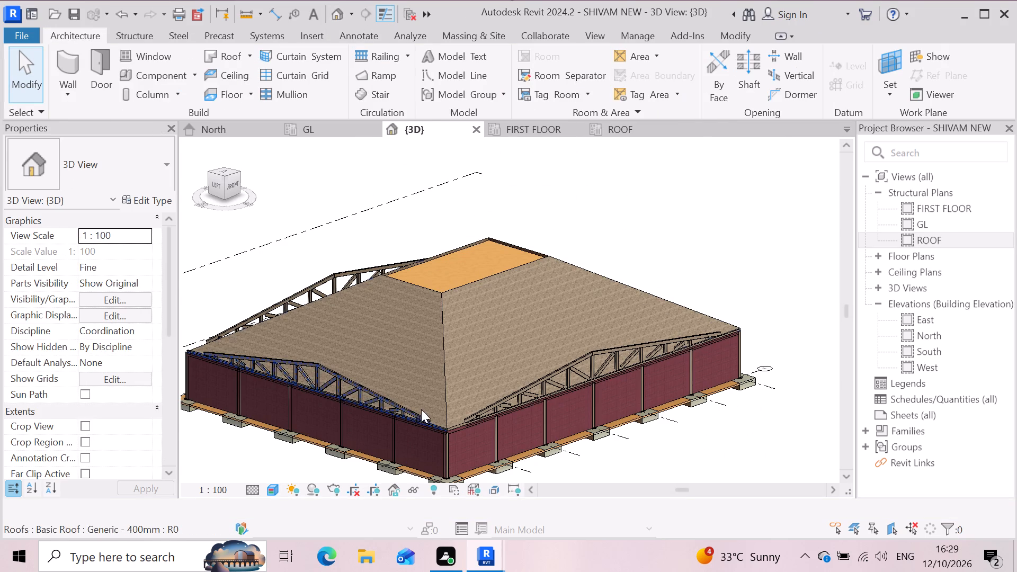
scroll(424, 404, "up", 2)
scroll(514, 258, "down", 4)
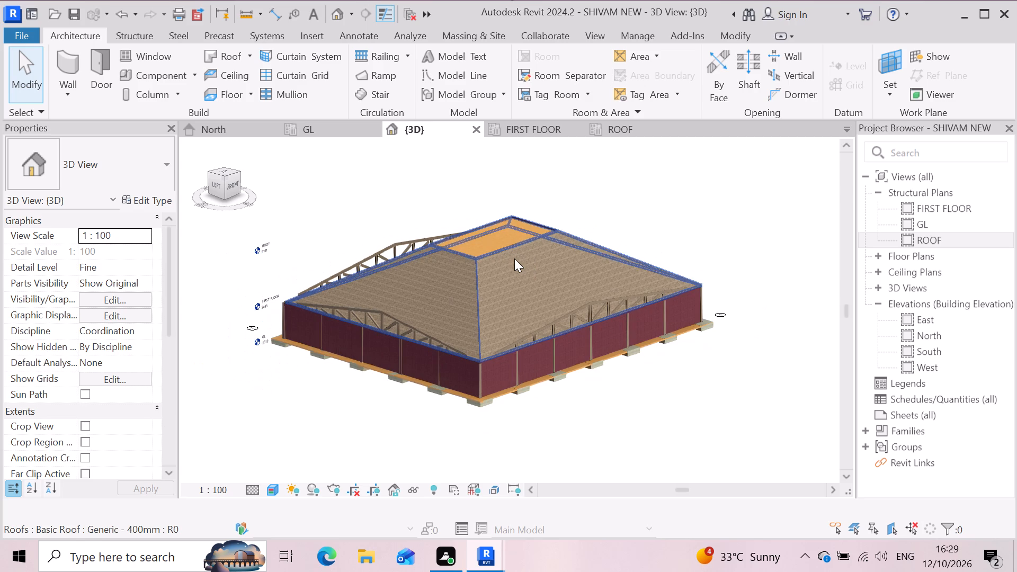
scroll(471, 370, "up", 2)
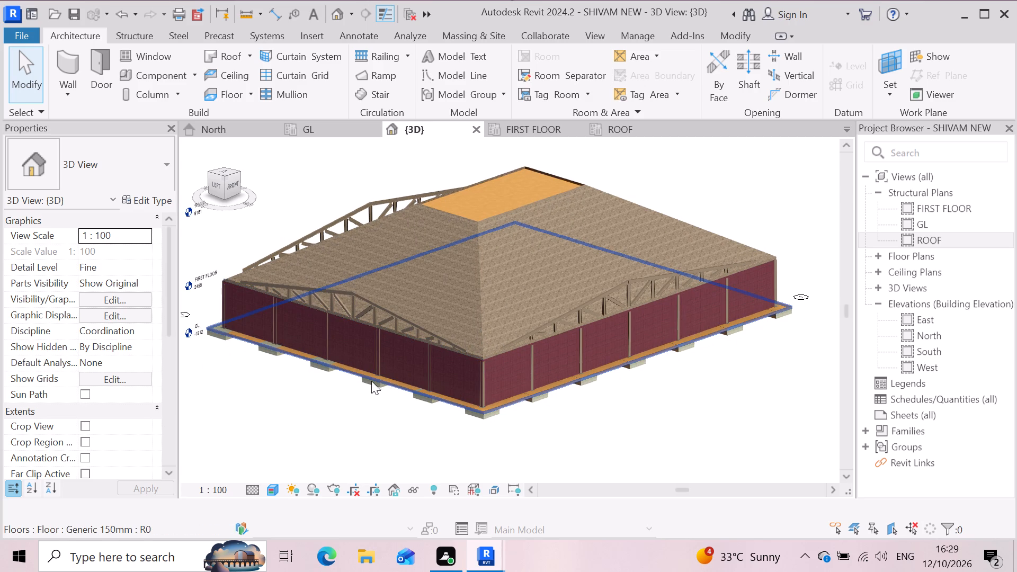
scroll(461, 219, "up", 8)
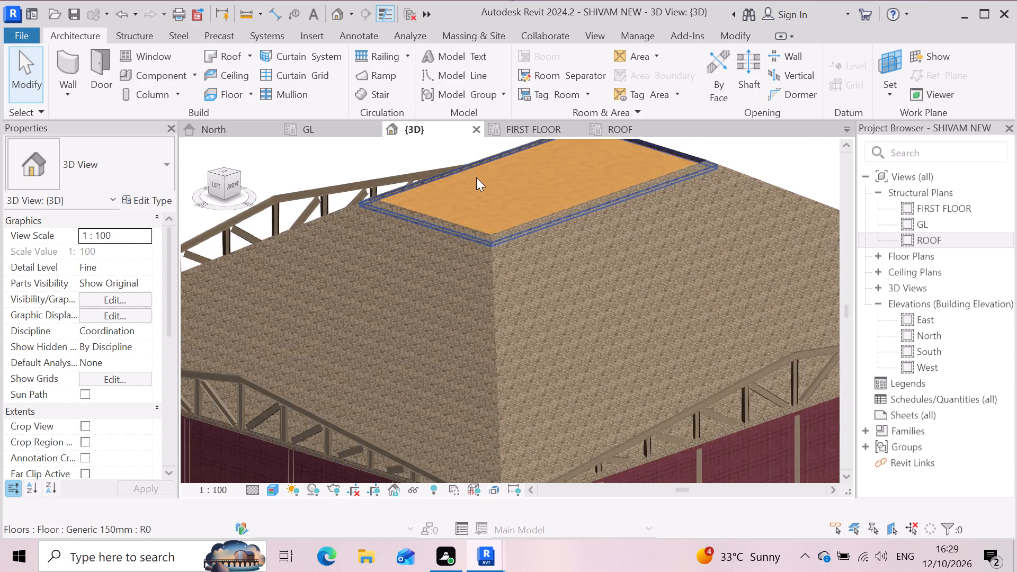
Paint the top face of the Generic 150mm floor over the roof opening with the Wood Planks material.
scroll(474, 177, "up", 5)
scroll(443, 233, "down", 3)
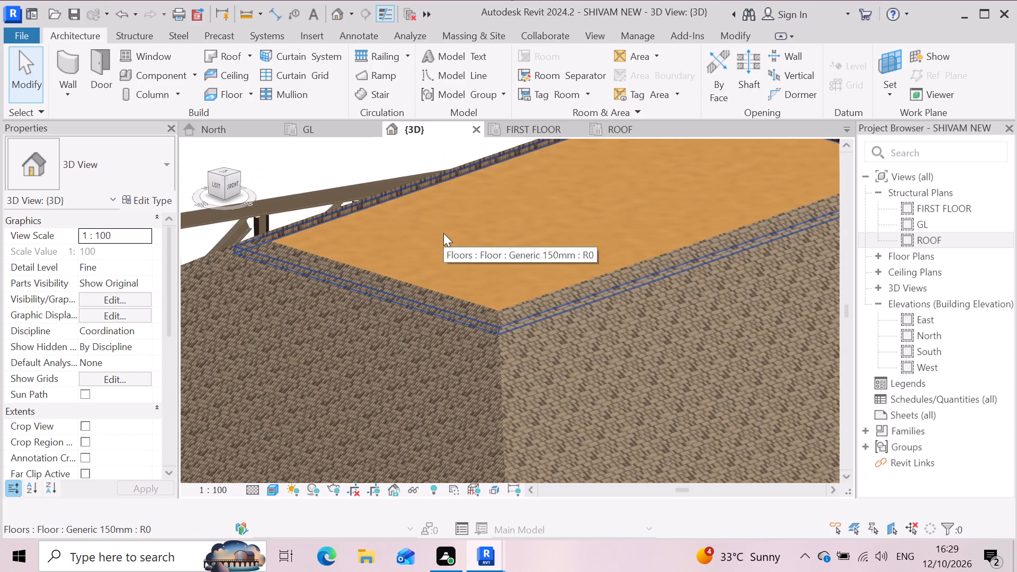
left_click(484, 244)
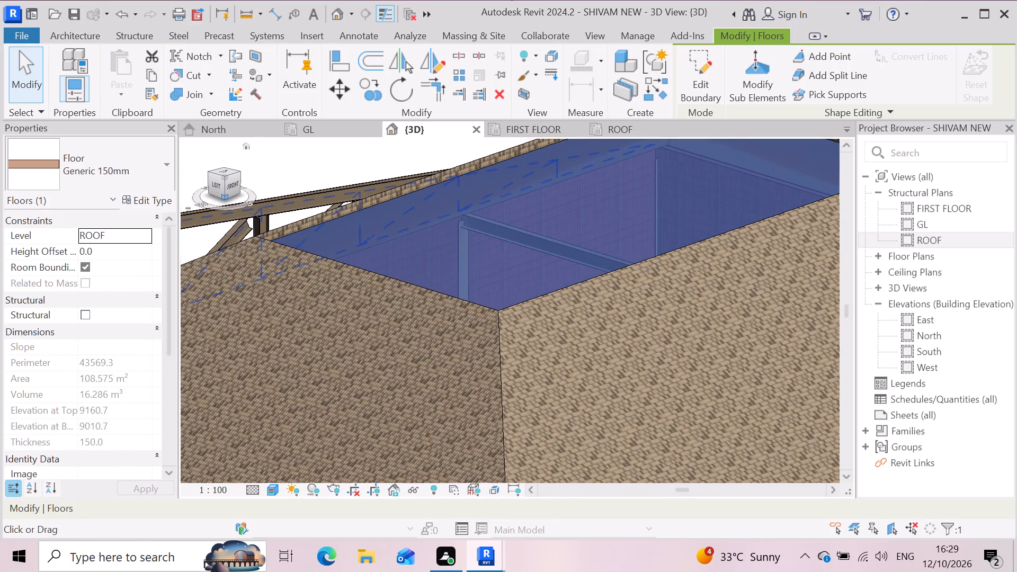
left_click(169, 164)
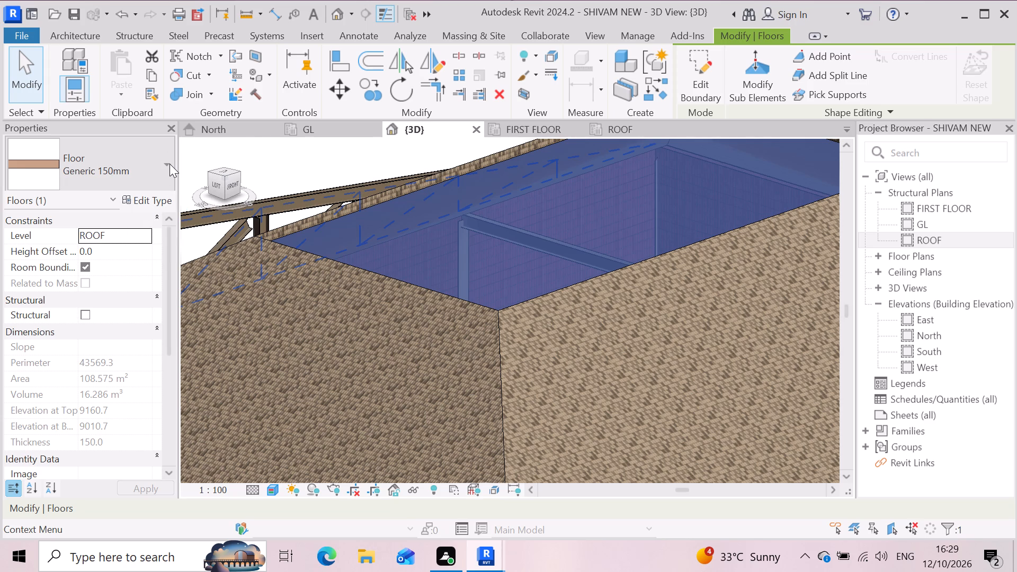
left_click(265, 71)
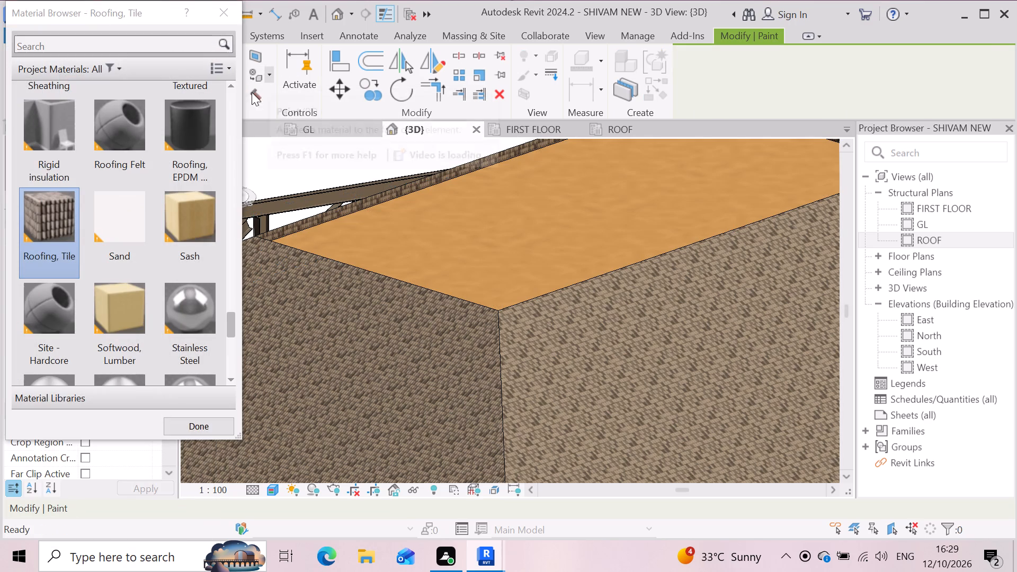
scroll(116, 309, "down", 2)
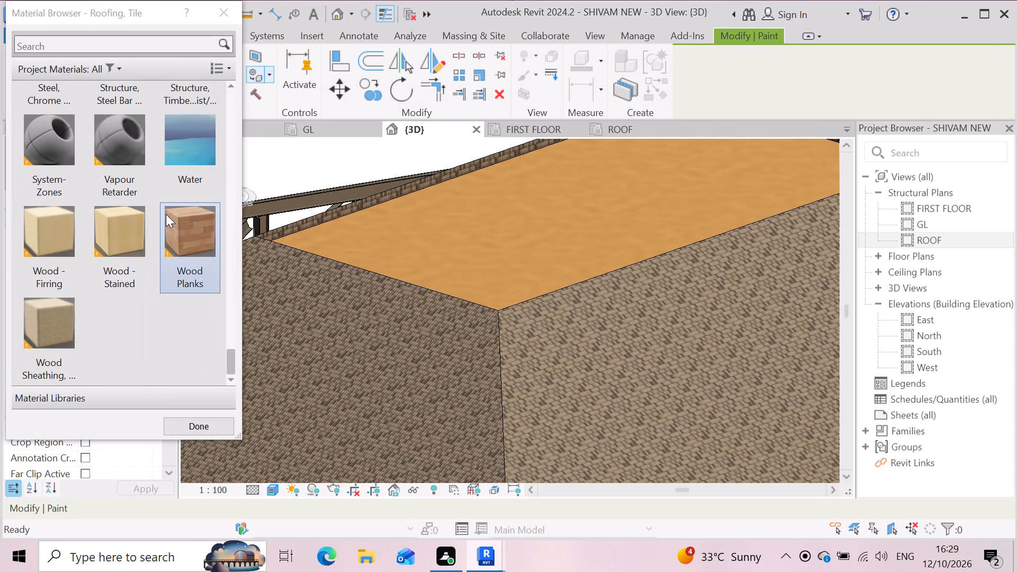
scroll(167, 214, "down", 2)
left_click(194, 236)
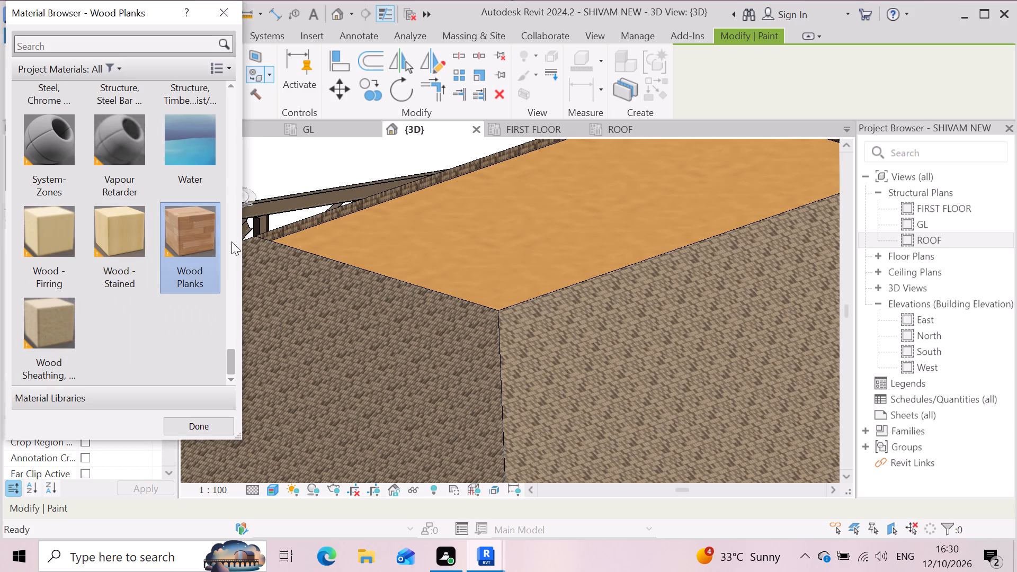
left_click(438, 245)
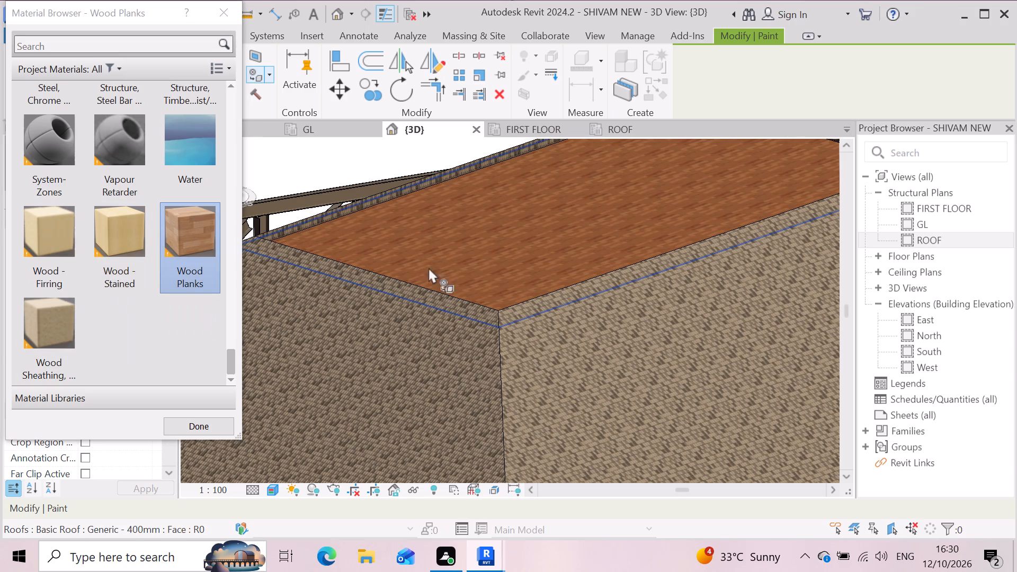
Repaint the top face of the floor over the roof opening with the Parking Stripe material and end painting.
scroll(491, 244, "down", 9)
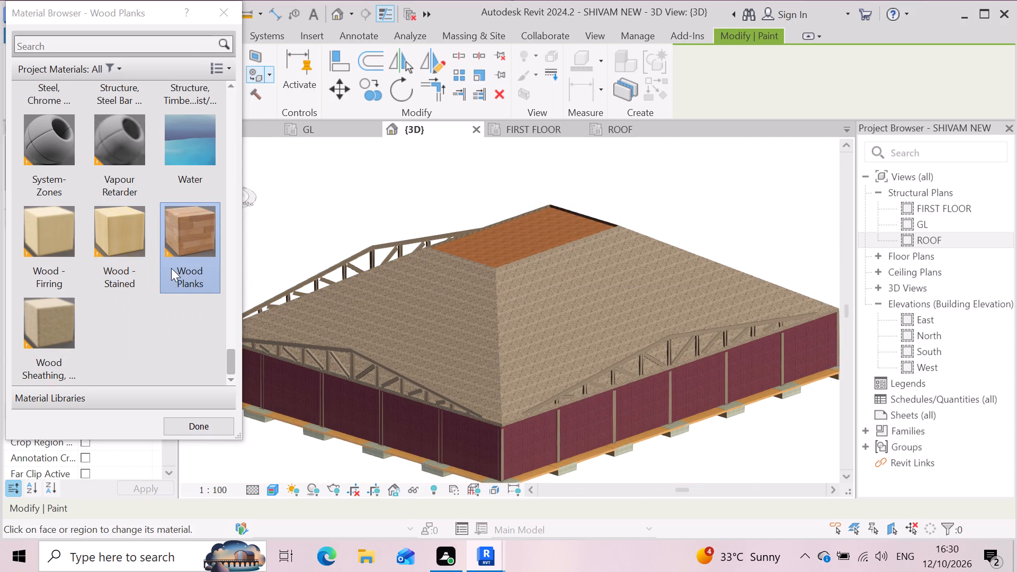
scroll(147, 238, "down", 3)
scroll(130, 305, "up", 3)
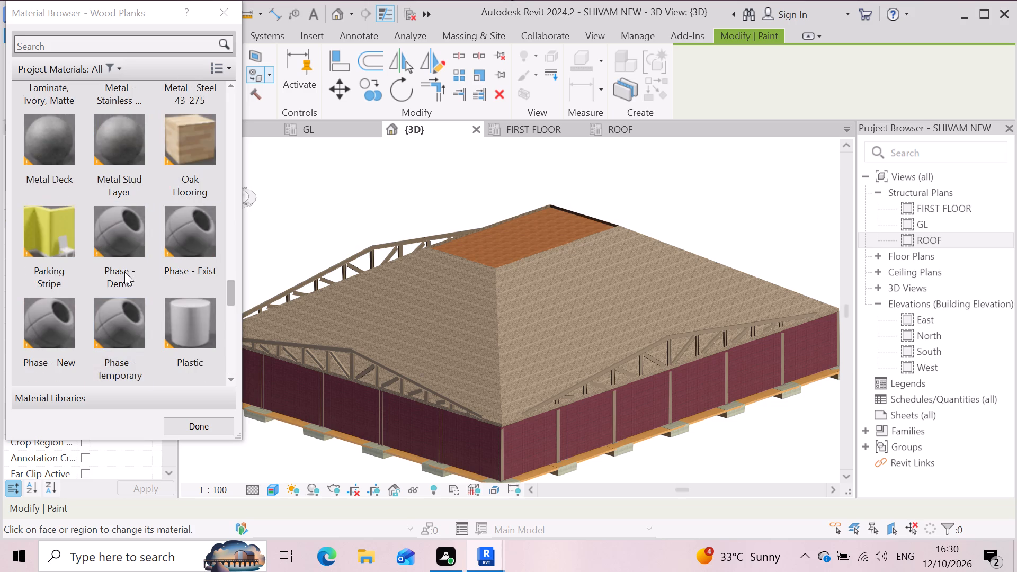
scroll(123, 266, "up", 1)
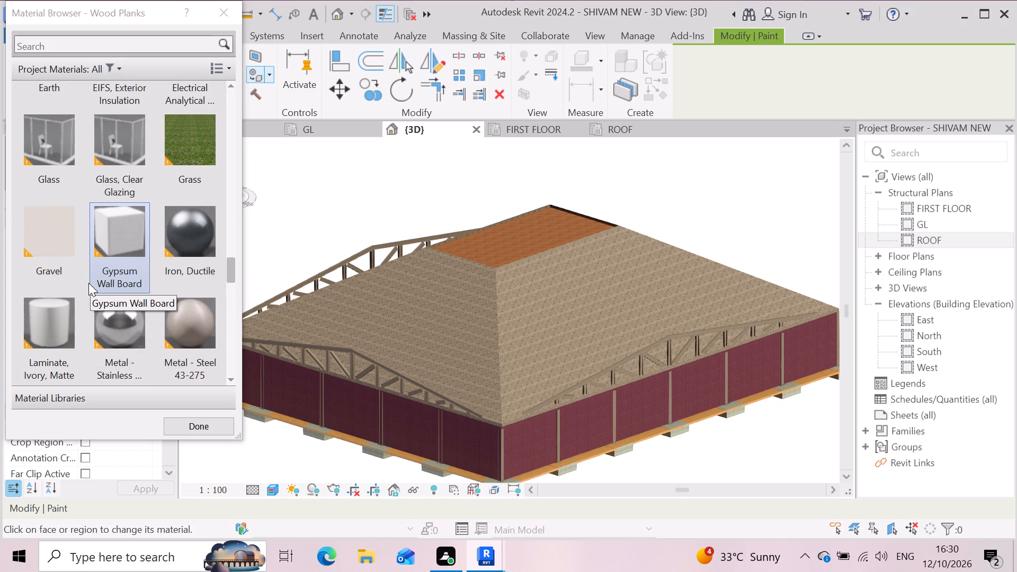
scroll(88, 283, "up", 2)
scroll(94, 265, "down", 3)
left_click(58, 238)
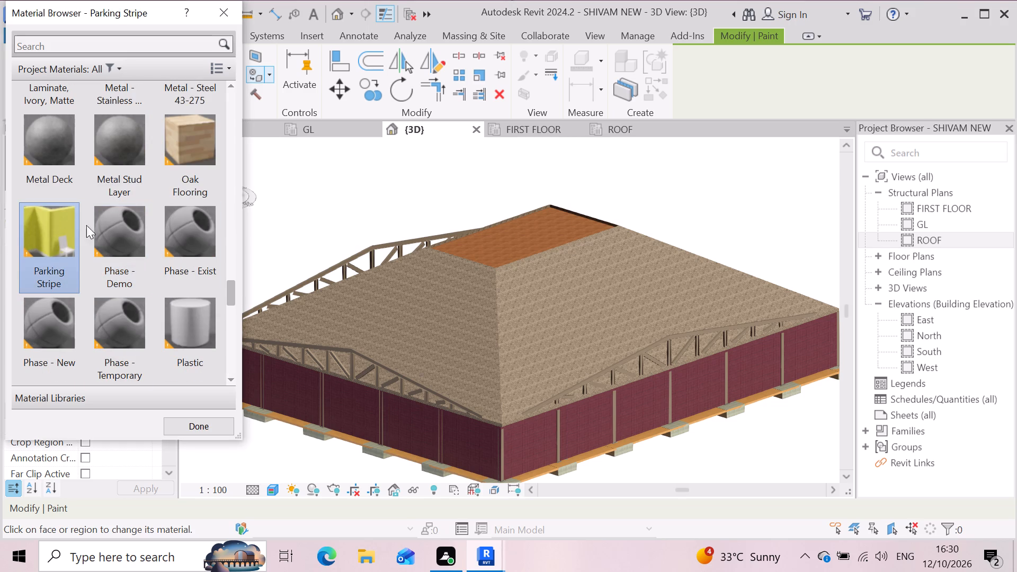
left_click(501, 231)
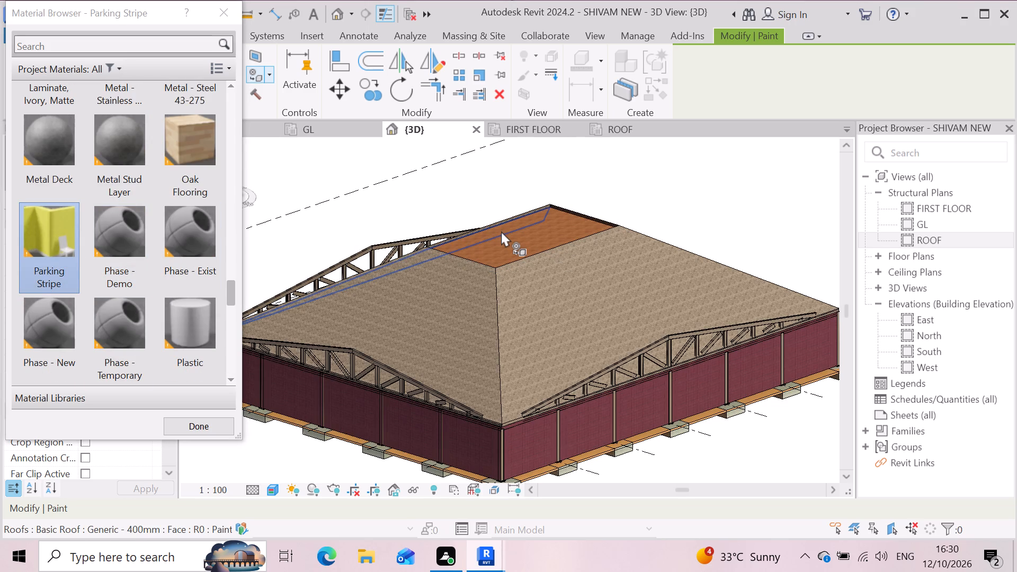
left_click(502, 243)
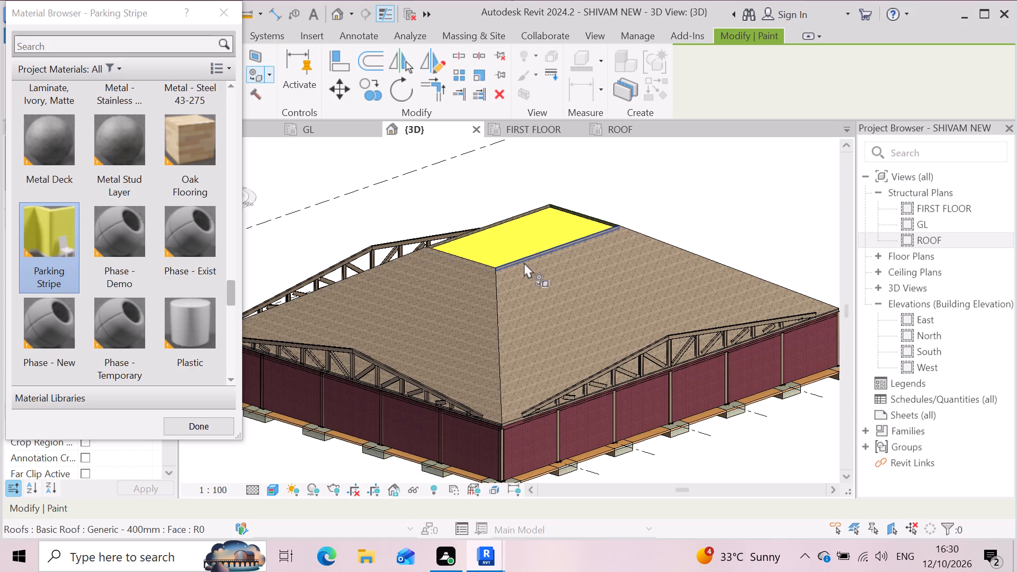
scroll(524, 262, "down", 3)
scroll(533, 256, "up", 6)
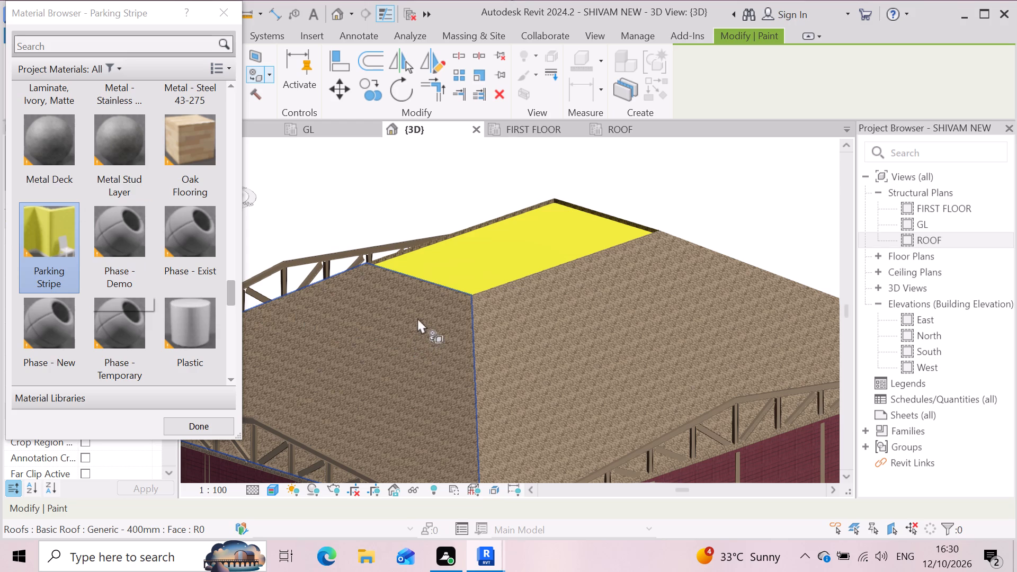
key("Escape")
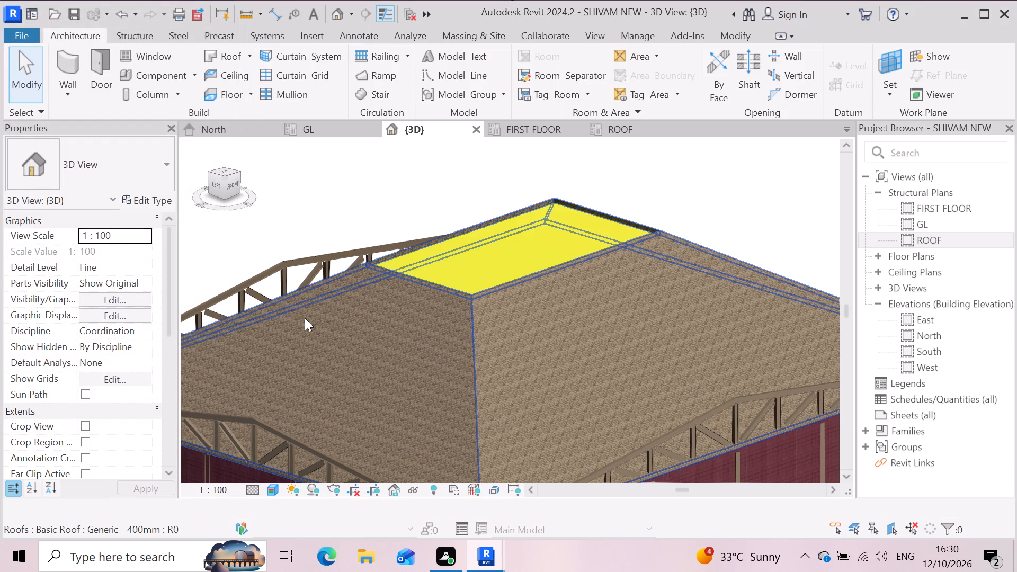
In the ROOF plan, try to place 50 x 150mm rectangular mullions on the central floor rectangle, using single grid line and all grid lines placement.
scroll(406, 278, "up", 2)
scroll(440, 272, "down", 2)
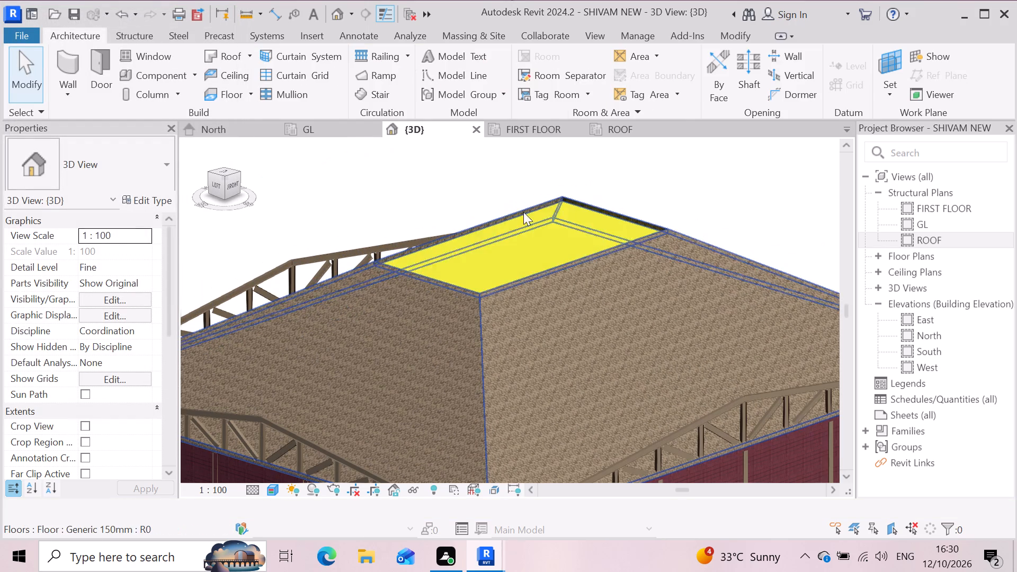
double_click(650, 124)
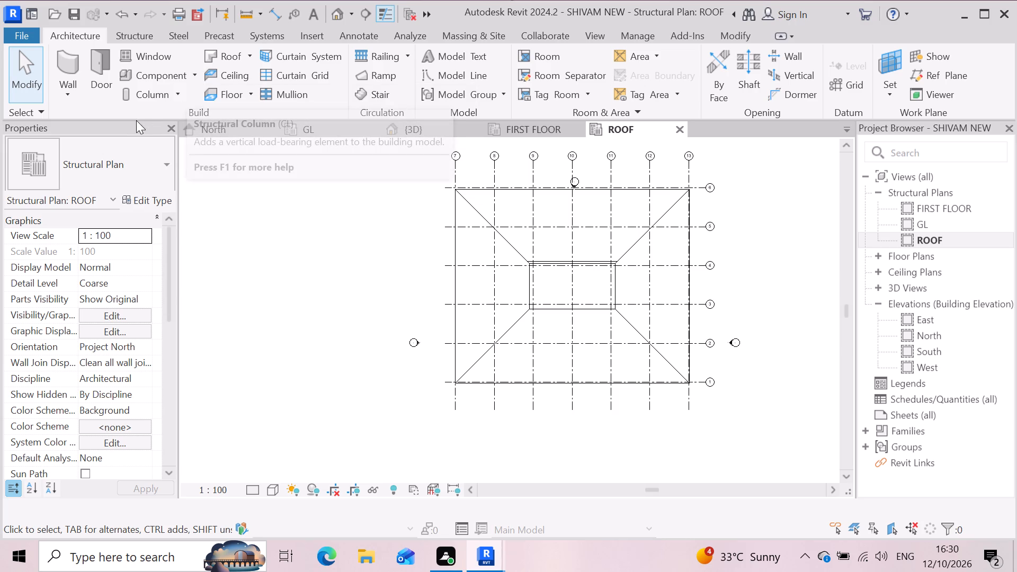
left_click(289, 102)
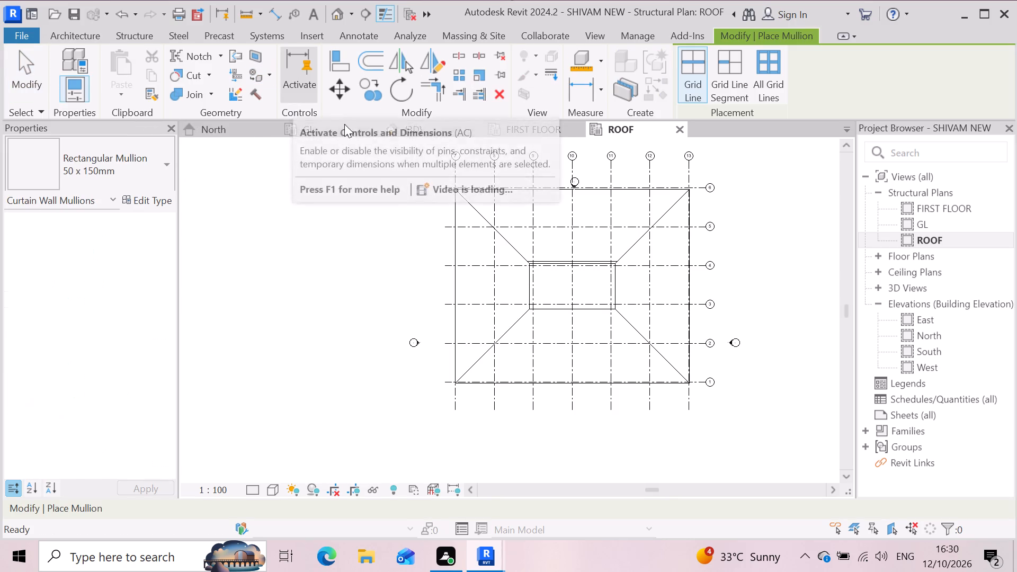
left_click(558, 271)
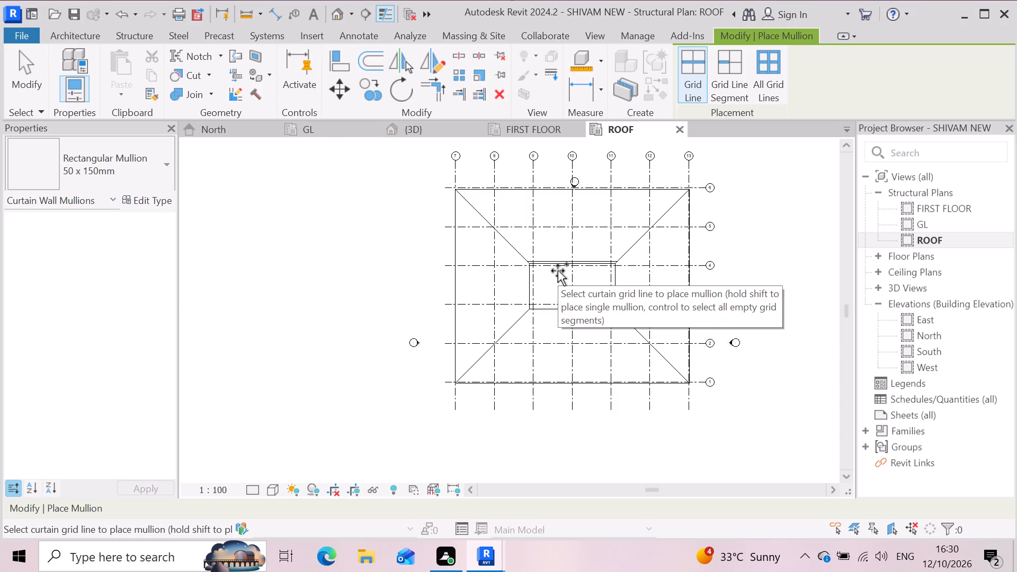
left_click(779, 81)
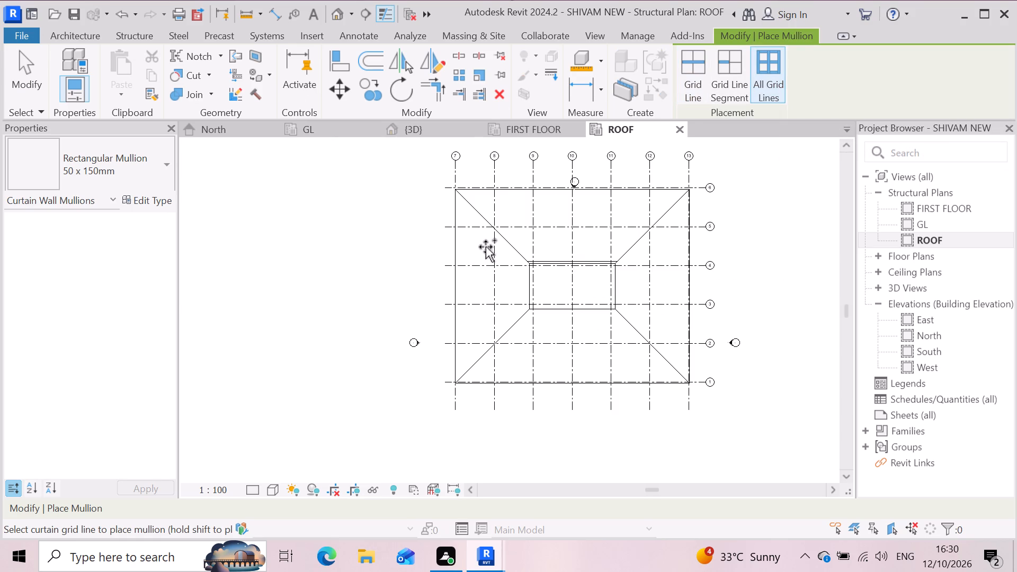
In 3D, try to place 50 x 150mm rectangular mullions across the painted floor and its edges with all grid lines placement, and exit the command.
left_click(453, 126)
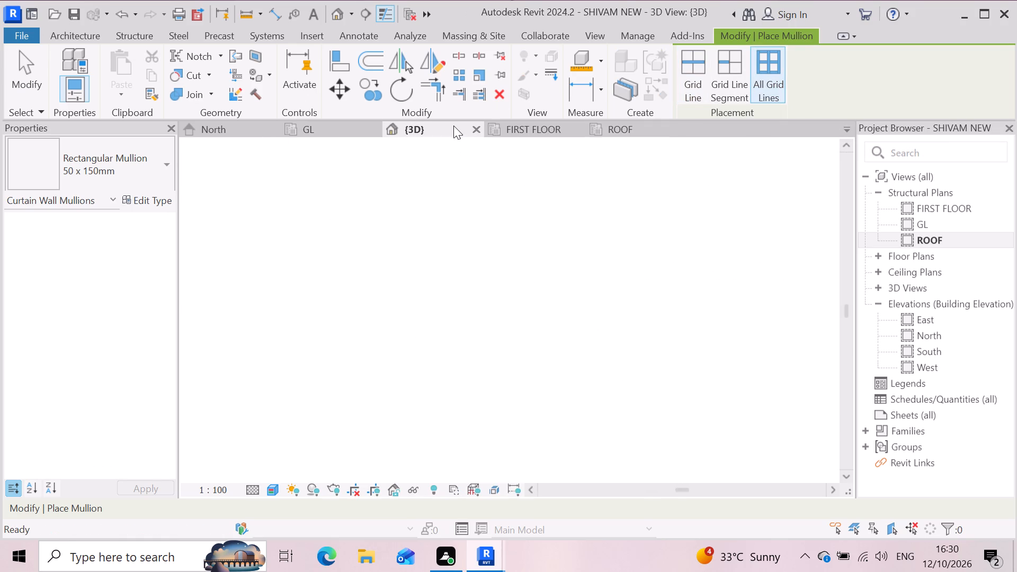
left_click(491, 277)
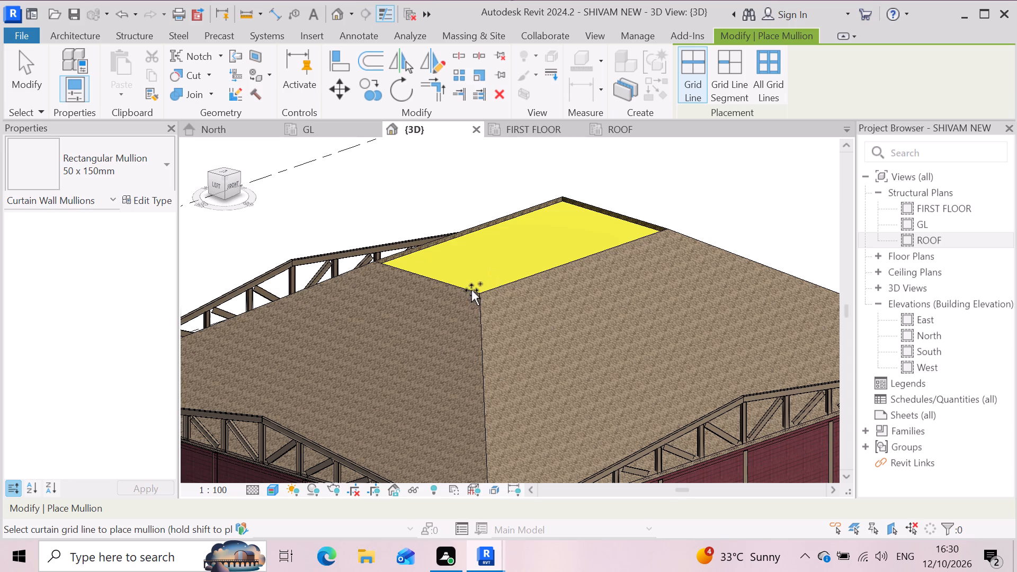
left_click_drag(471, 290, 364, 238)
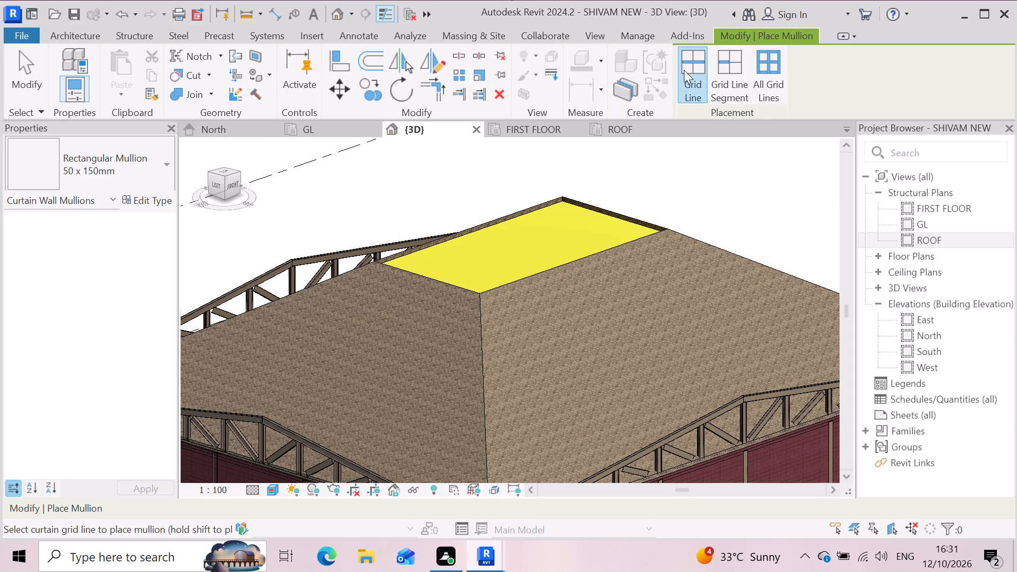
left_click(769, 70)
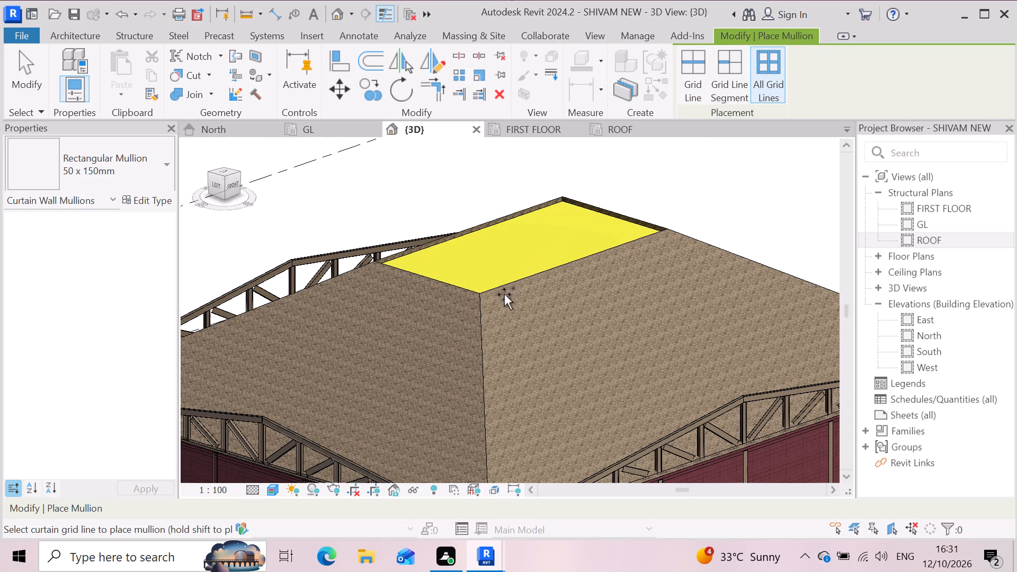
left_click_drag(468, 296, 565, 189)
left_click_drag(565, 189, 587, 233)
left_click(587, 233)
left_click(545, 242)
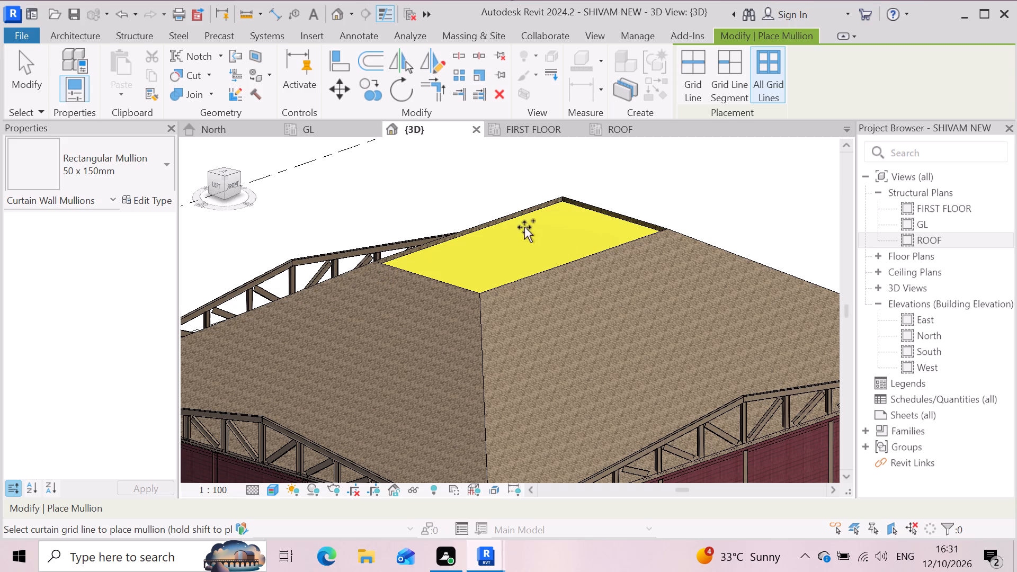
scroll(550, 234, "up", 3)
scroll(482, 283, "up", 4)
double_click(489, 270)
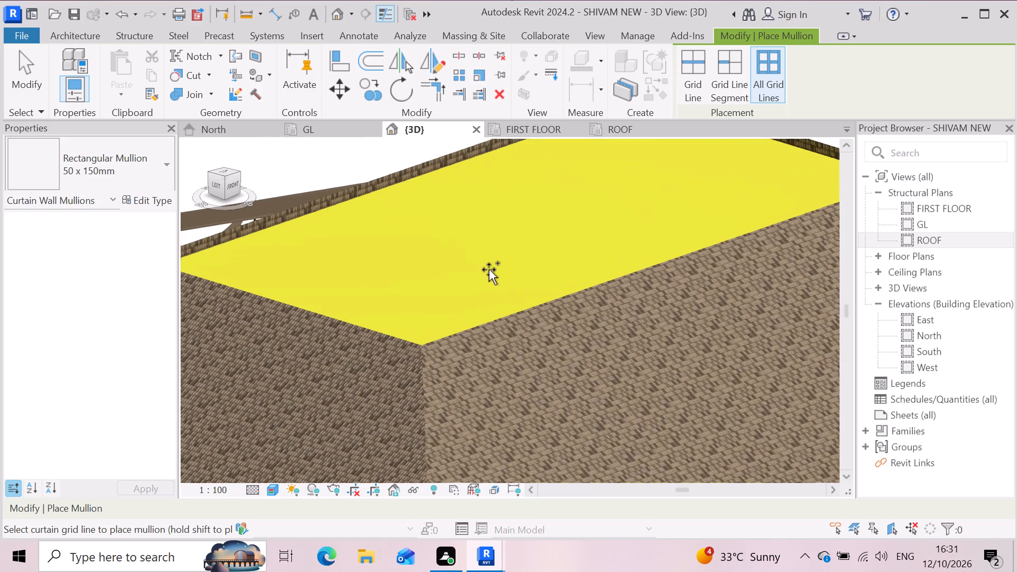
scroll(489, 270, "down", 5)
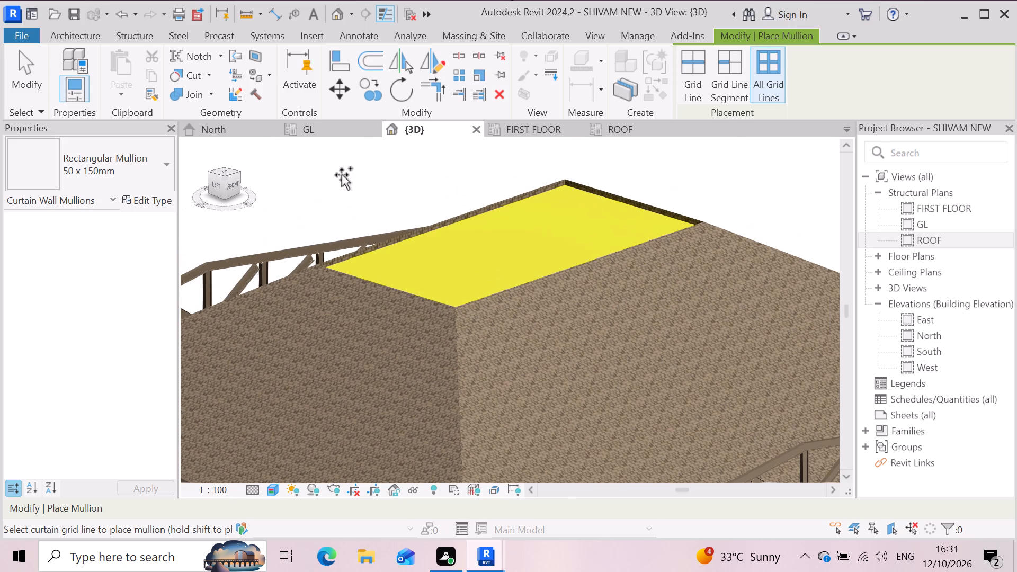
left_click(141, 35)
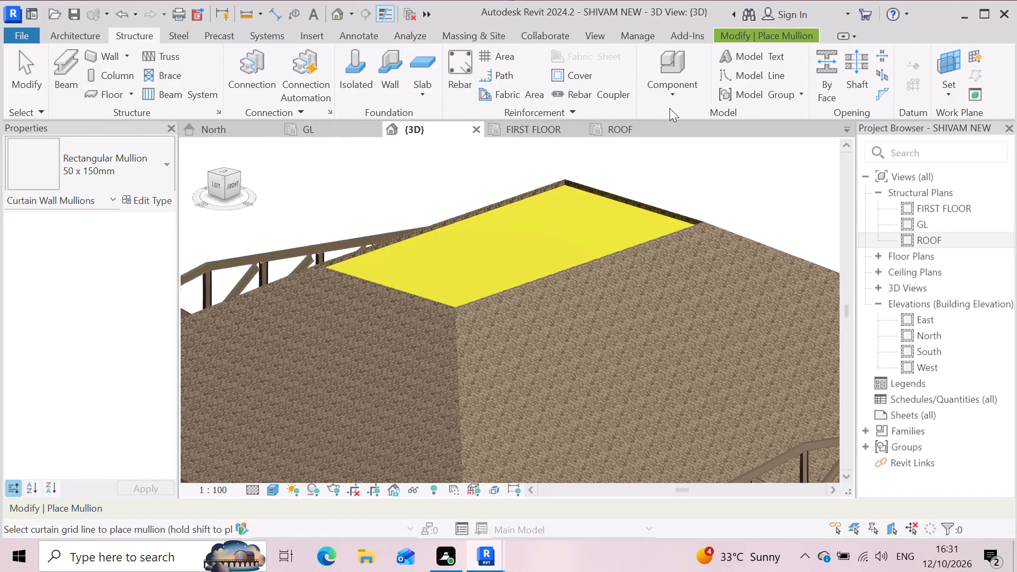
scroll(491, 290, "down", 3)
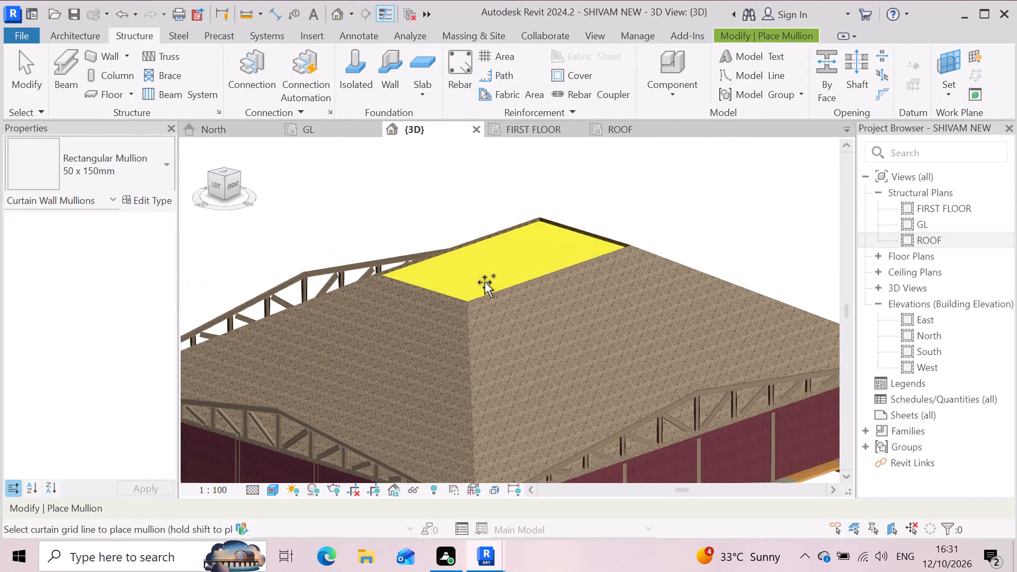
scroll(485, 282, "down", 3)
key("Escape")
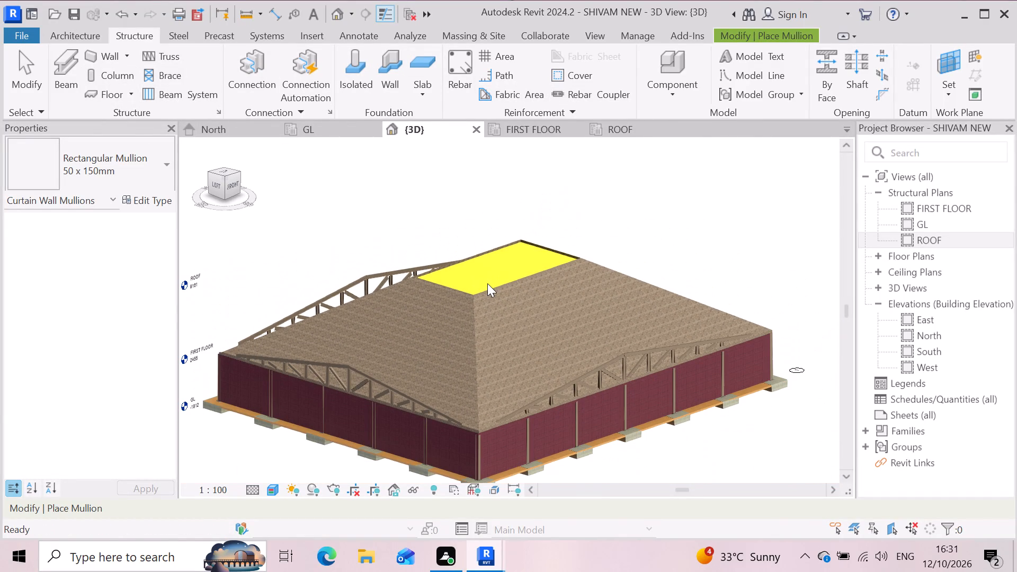
Delete the Generic 150mm floor that covers the opening at the top of the tiled roof.
scroll(483, 377, "up", 3)
scroll(461, 294, "down", 2)
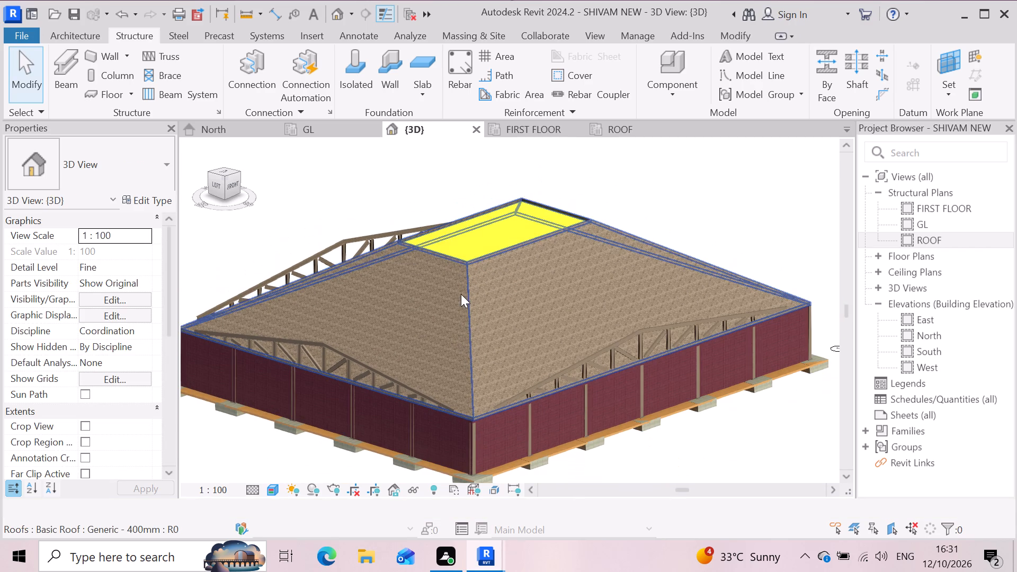
left_click(499, 228)
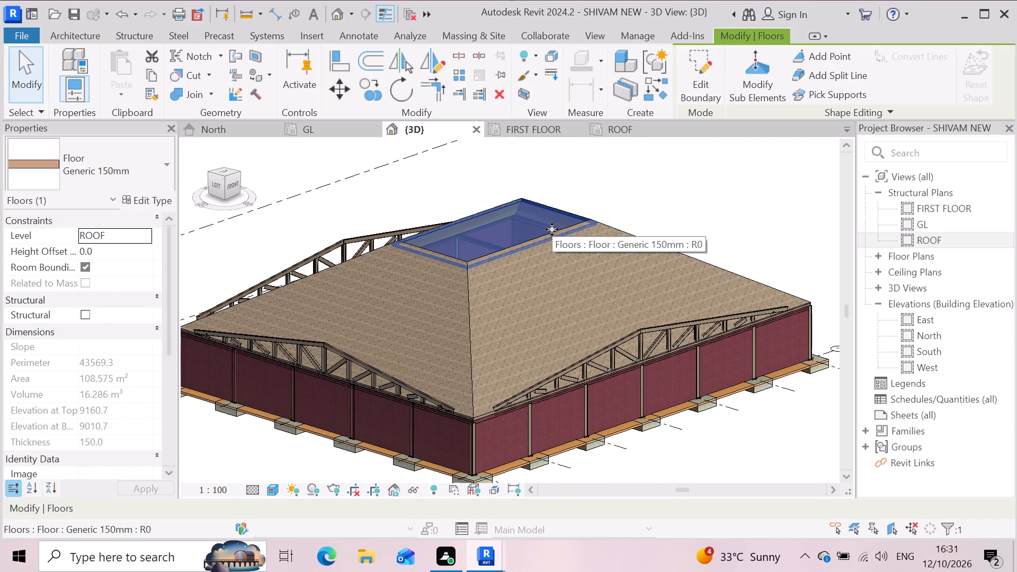
key("Delete")
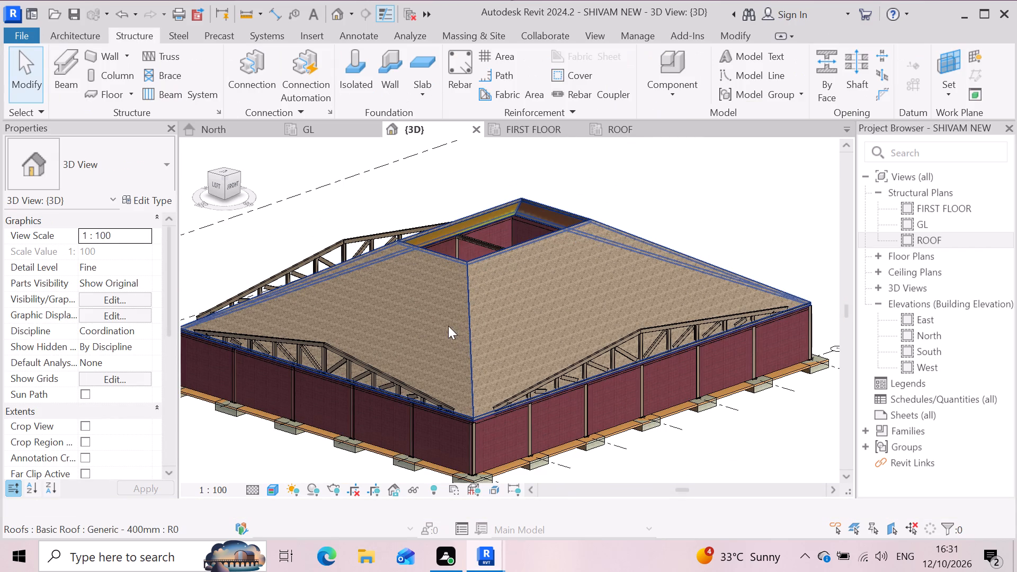
scroll(448, 326, "down", 2)
scroll(481, 299, "up", 2)
scroll(487, 245, "up", 4)
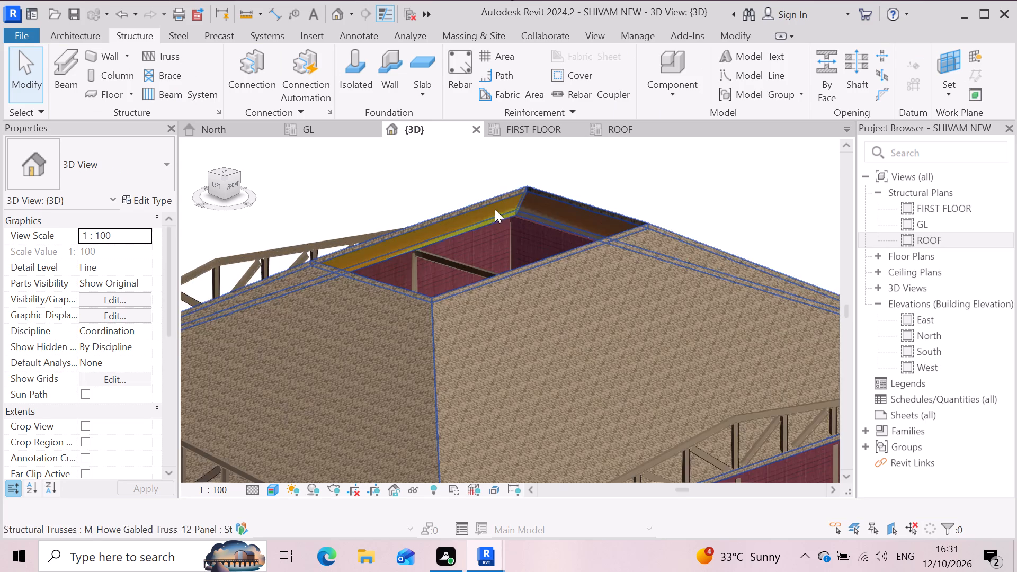
Examine the opening at the top of the tiled roof in the 3D view.
scroll(495, 209, "up", 2)
scroll(386, 330, "up", 4)
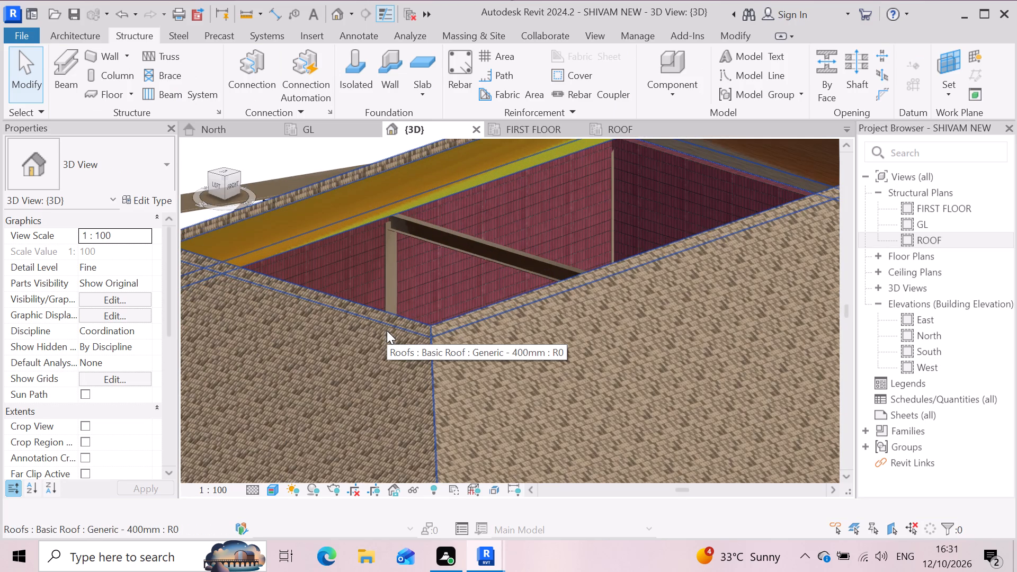
scroll(387, 330, "down", 5)
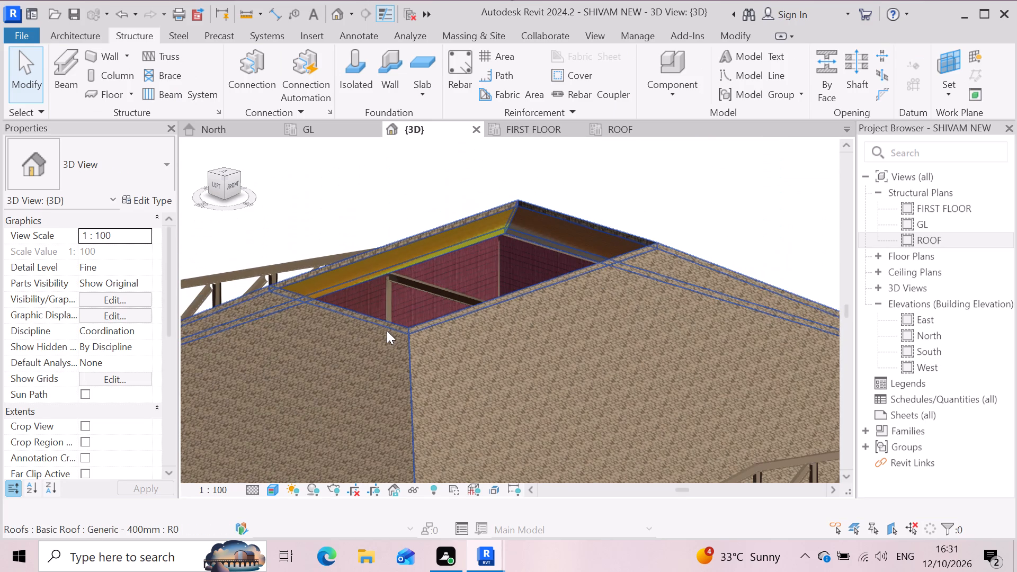
scroll(387, 330, "down", 4)
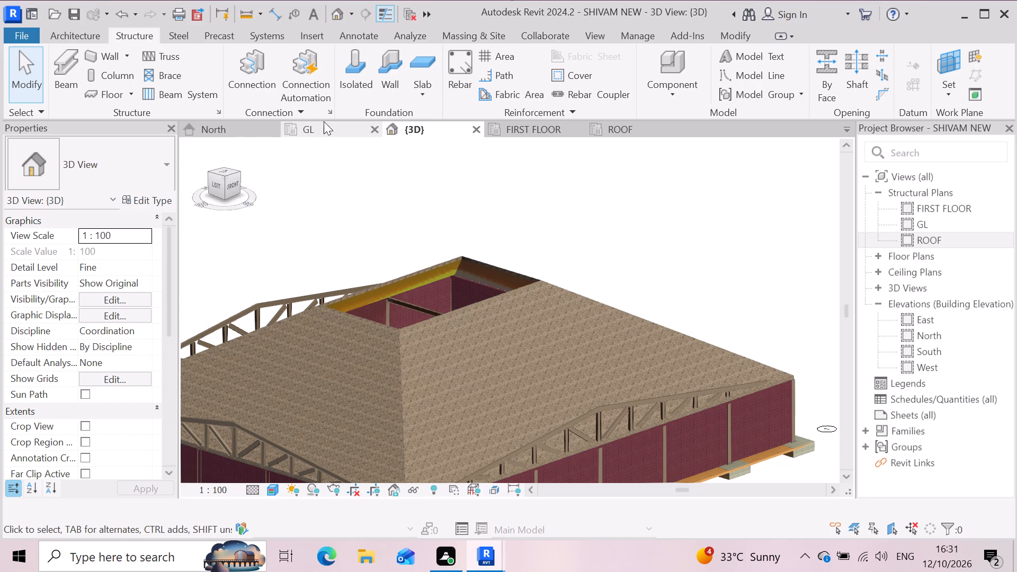
scroll(515, 336, "down", 1)
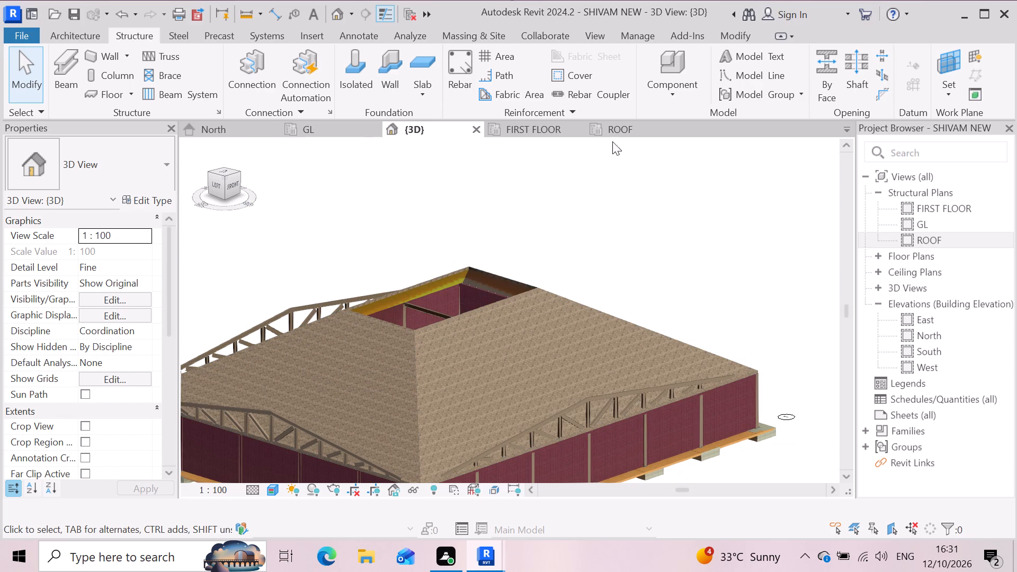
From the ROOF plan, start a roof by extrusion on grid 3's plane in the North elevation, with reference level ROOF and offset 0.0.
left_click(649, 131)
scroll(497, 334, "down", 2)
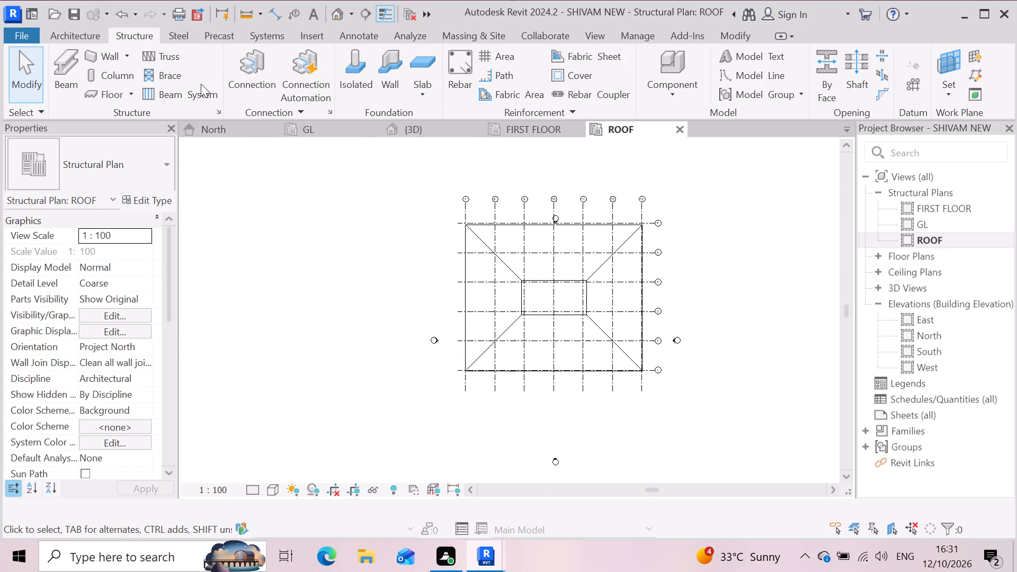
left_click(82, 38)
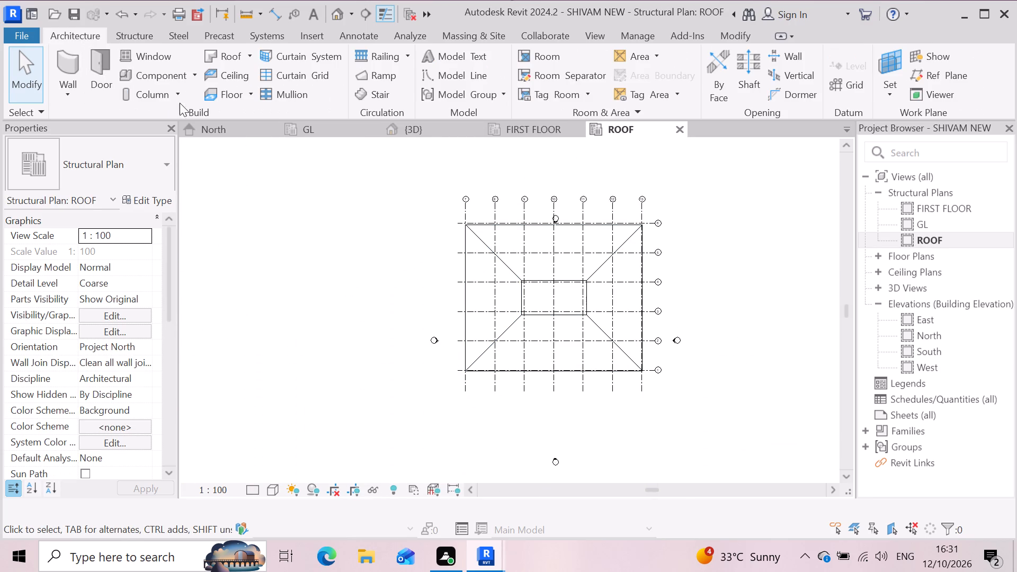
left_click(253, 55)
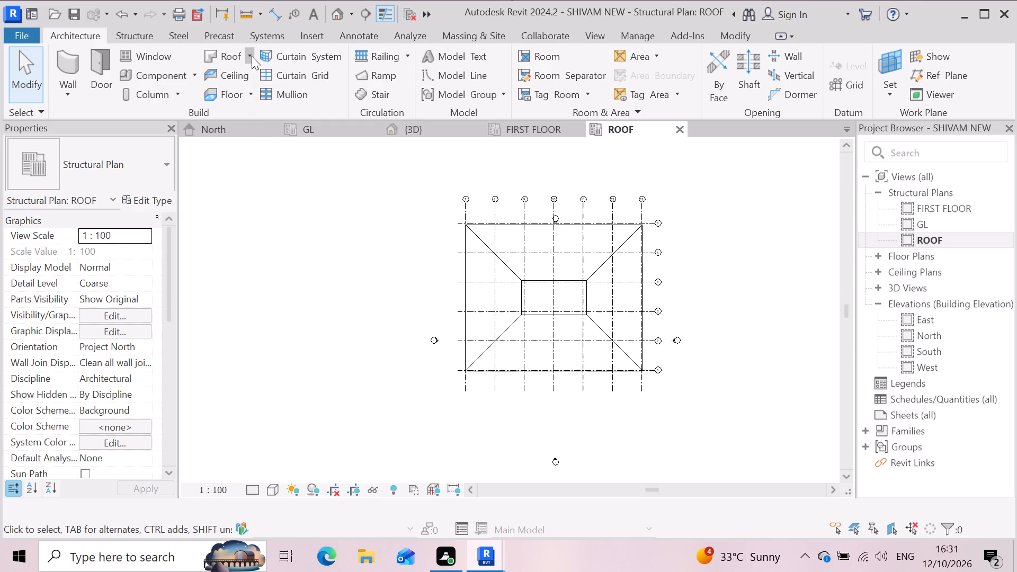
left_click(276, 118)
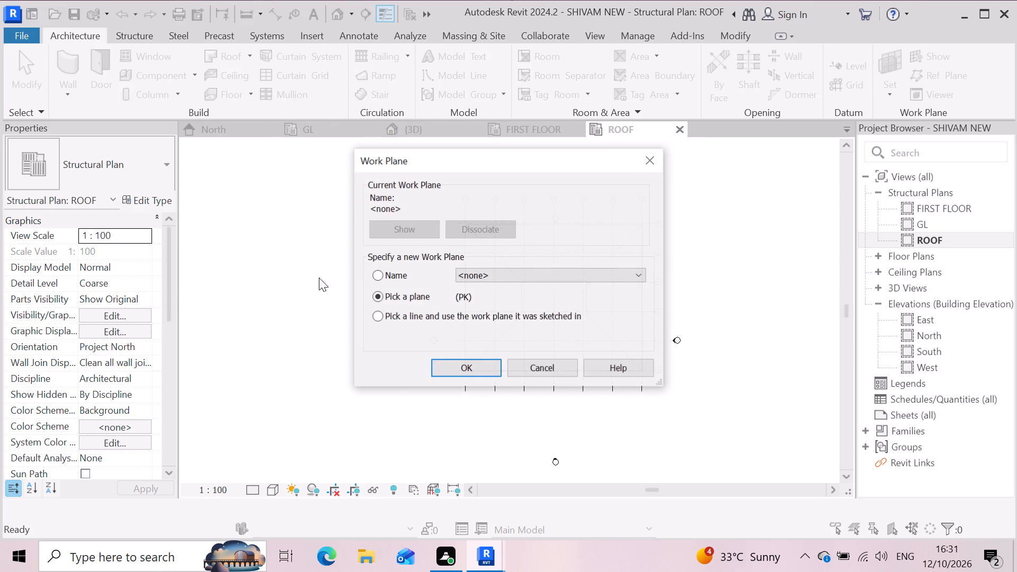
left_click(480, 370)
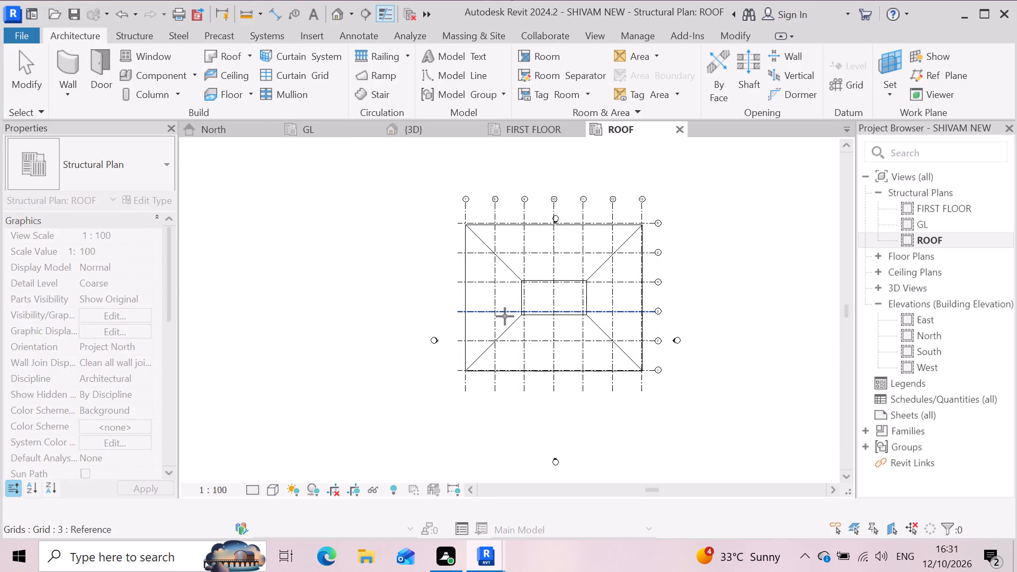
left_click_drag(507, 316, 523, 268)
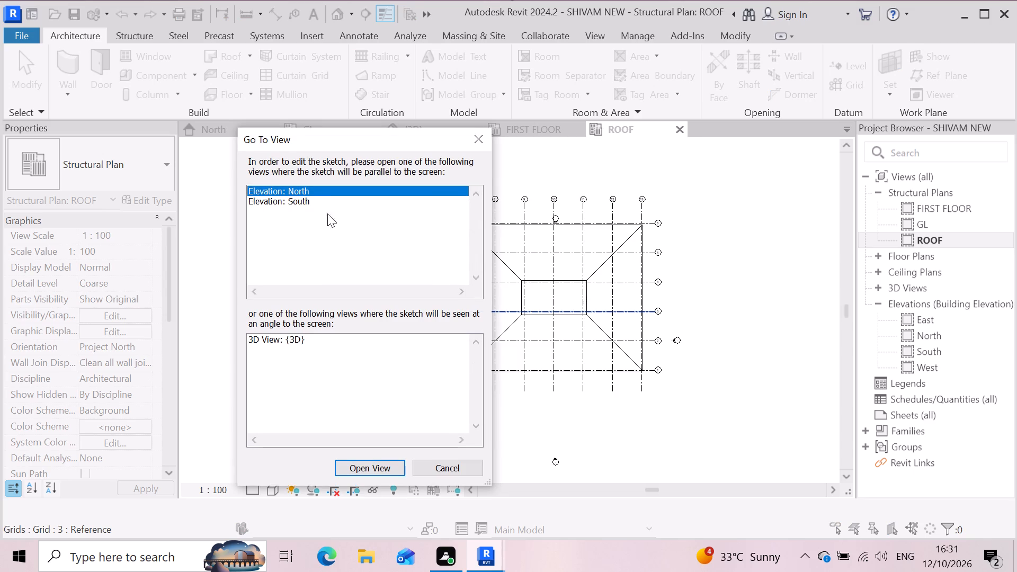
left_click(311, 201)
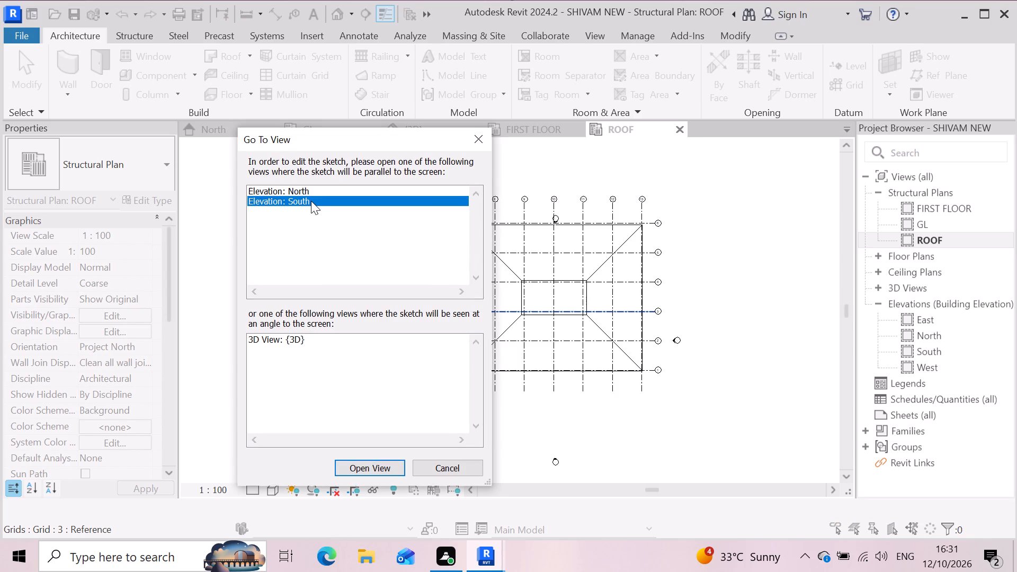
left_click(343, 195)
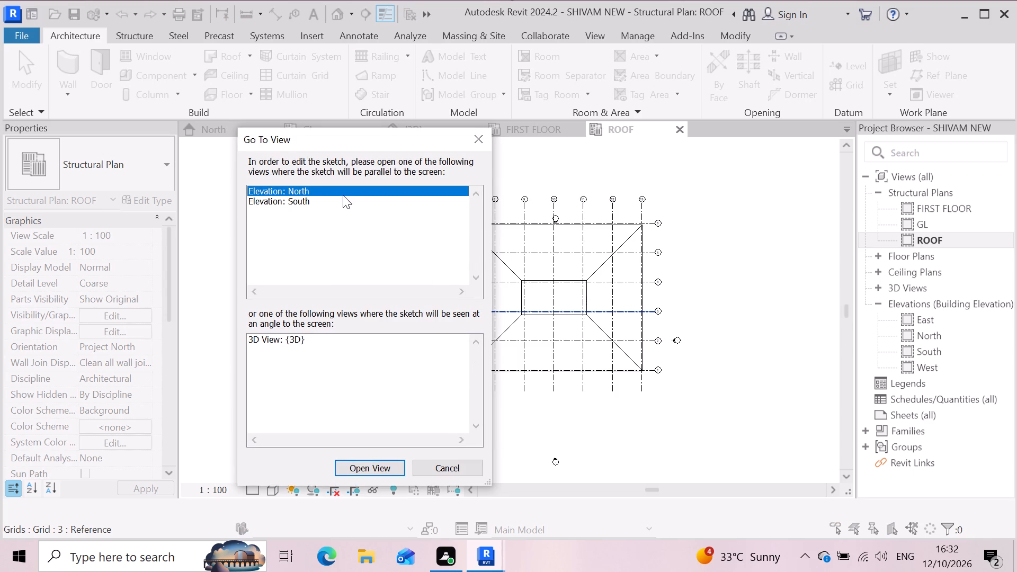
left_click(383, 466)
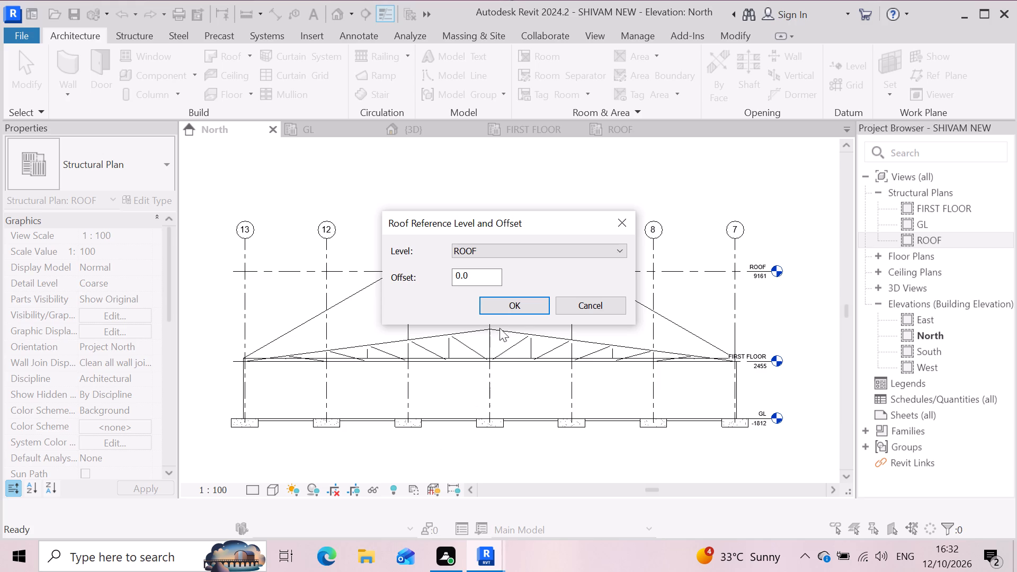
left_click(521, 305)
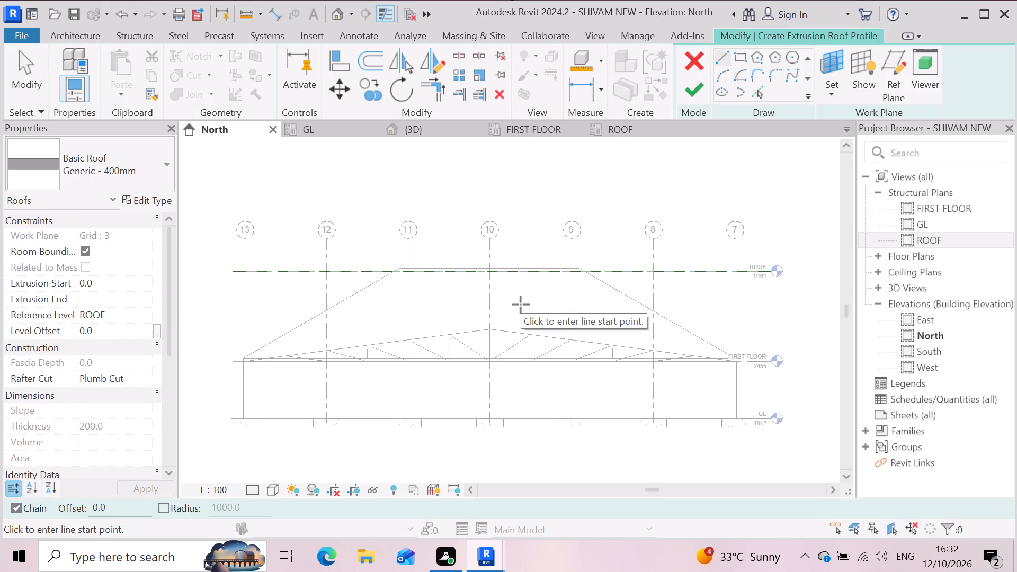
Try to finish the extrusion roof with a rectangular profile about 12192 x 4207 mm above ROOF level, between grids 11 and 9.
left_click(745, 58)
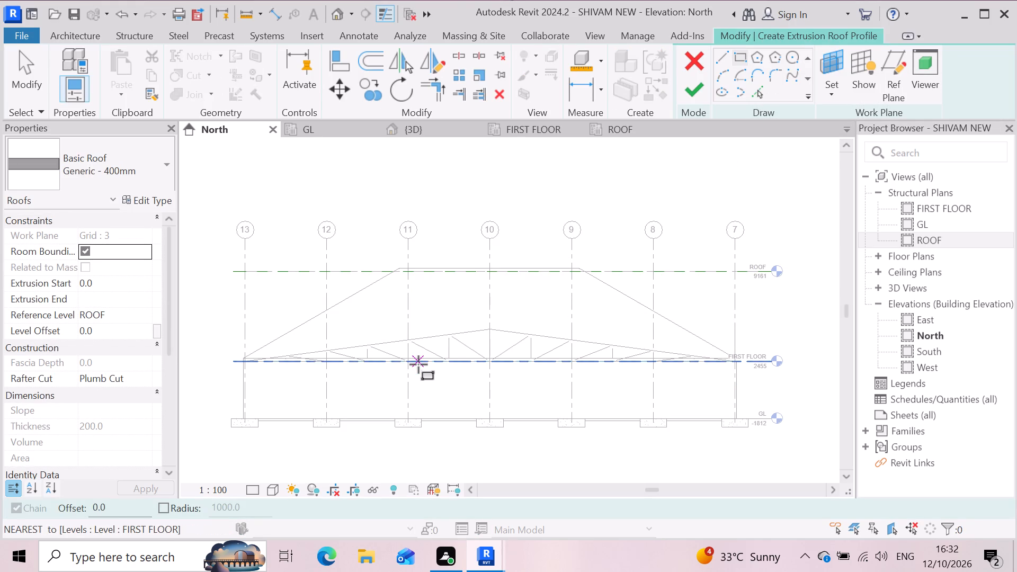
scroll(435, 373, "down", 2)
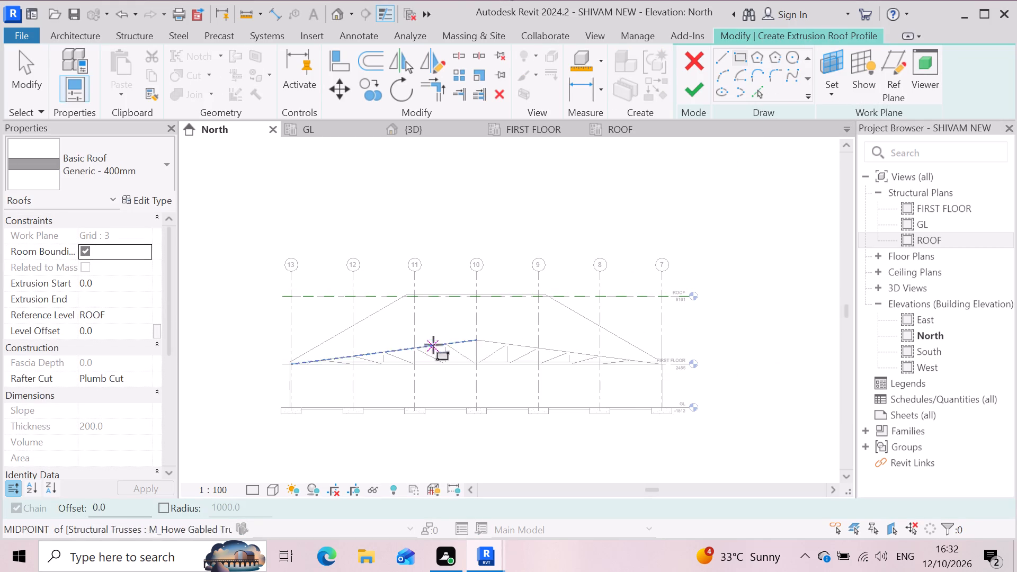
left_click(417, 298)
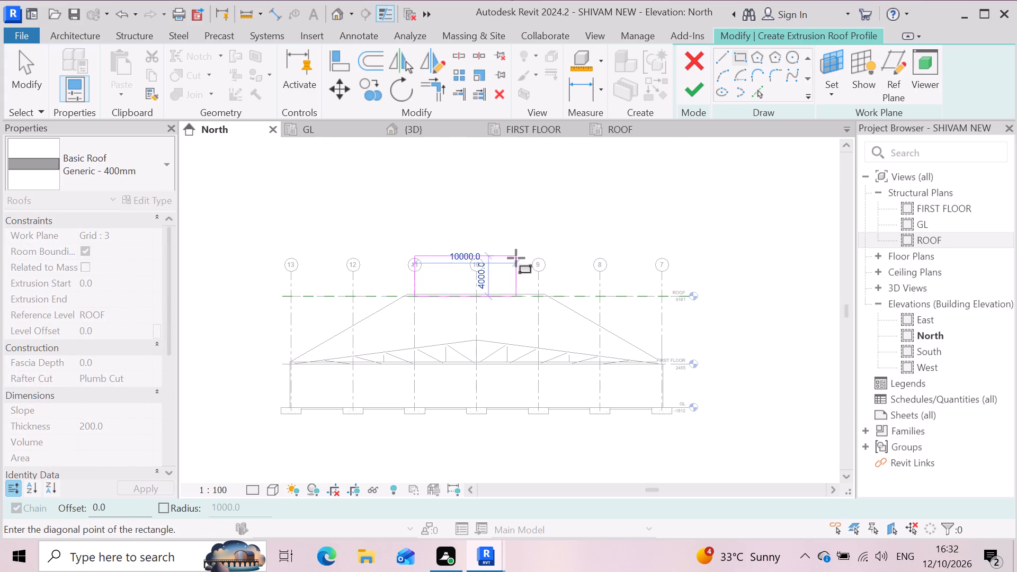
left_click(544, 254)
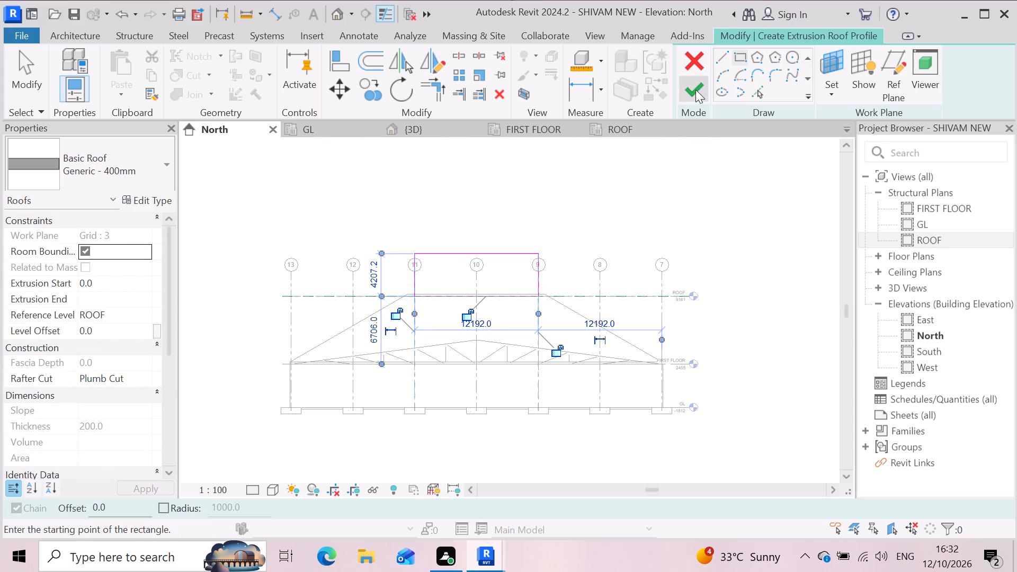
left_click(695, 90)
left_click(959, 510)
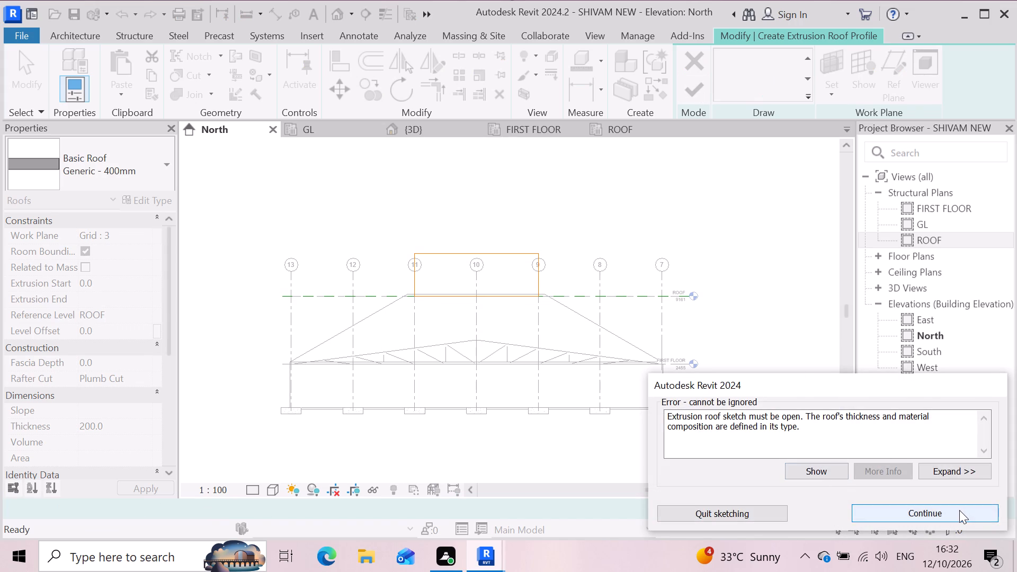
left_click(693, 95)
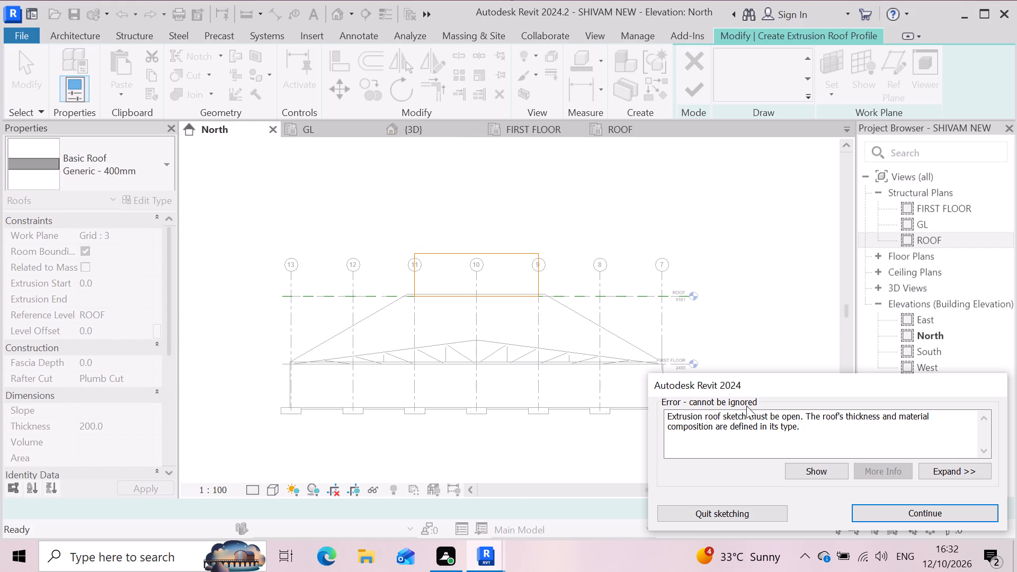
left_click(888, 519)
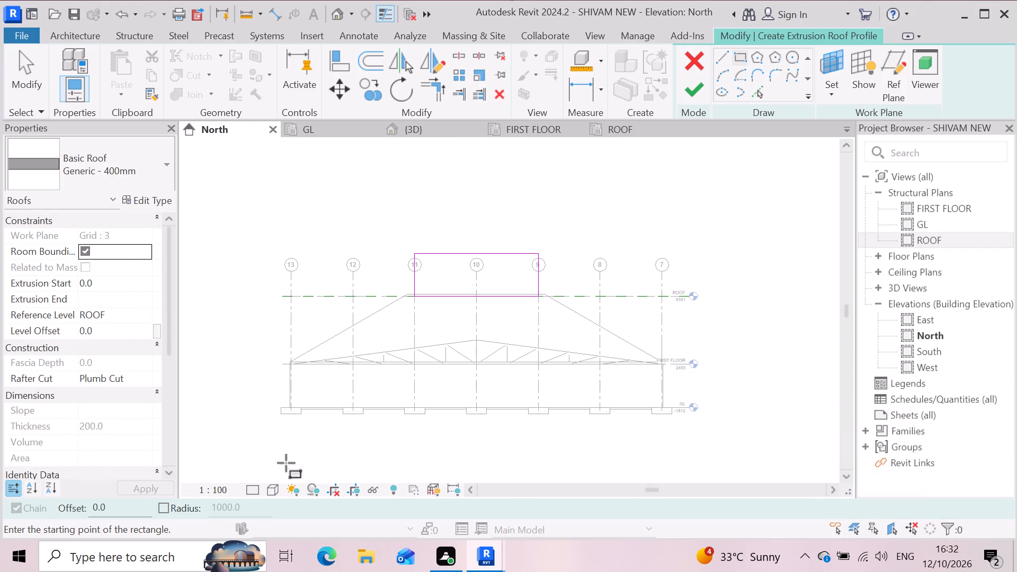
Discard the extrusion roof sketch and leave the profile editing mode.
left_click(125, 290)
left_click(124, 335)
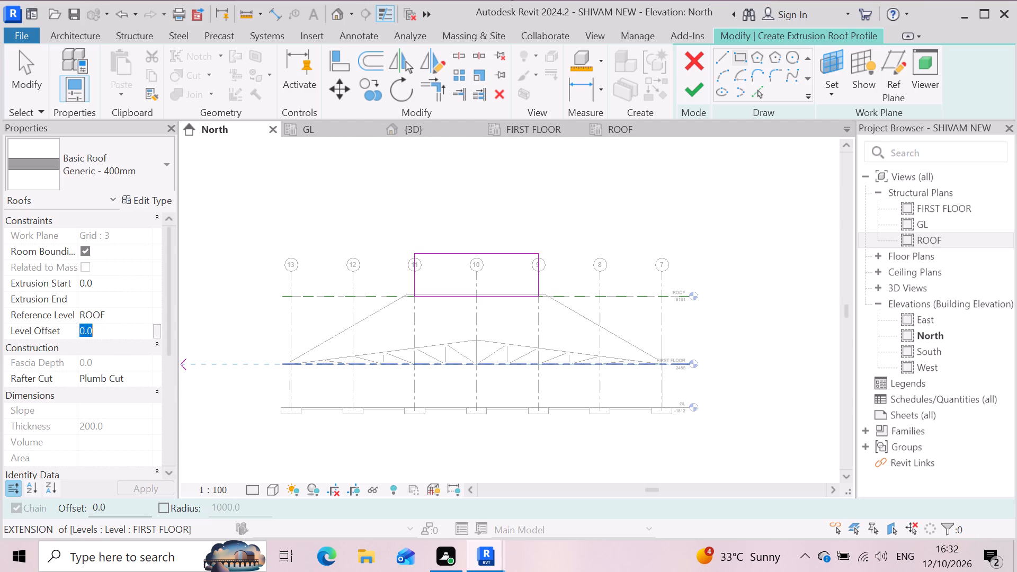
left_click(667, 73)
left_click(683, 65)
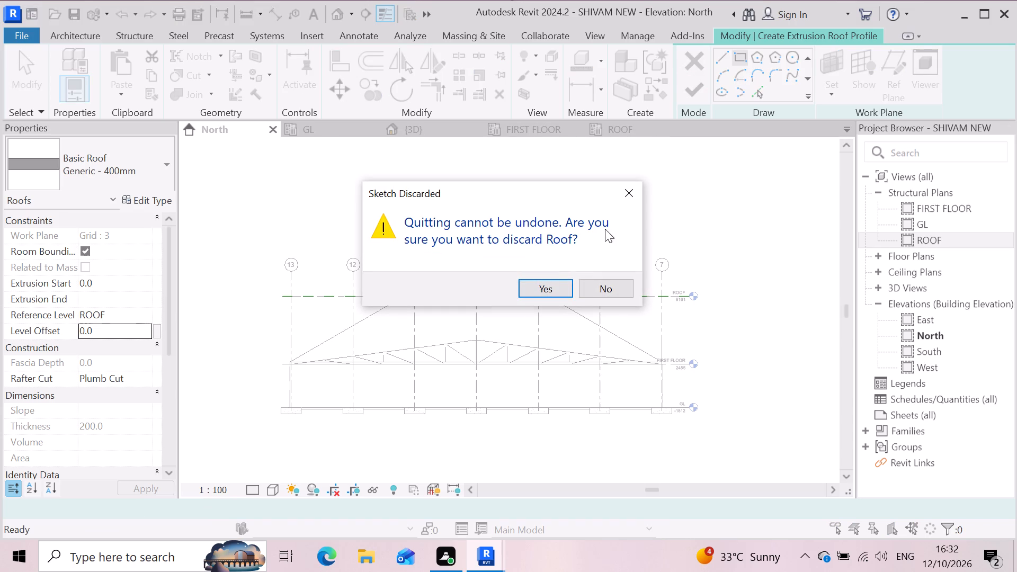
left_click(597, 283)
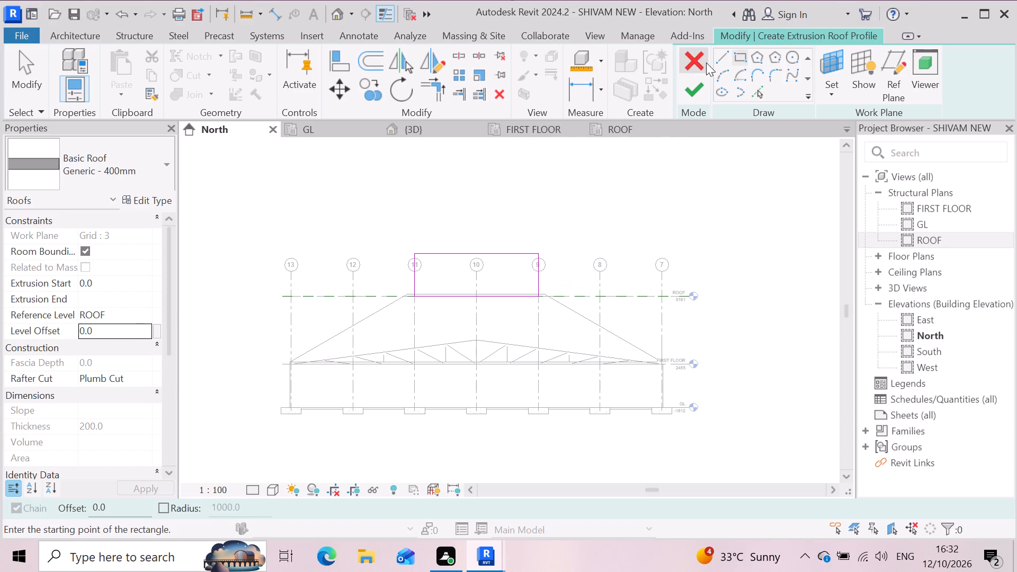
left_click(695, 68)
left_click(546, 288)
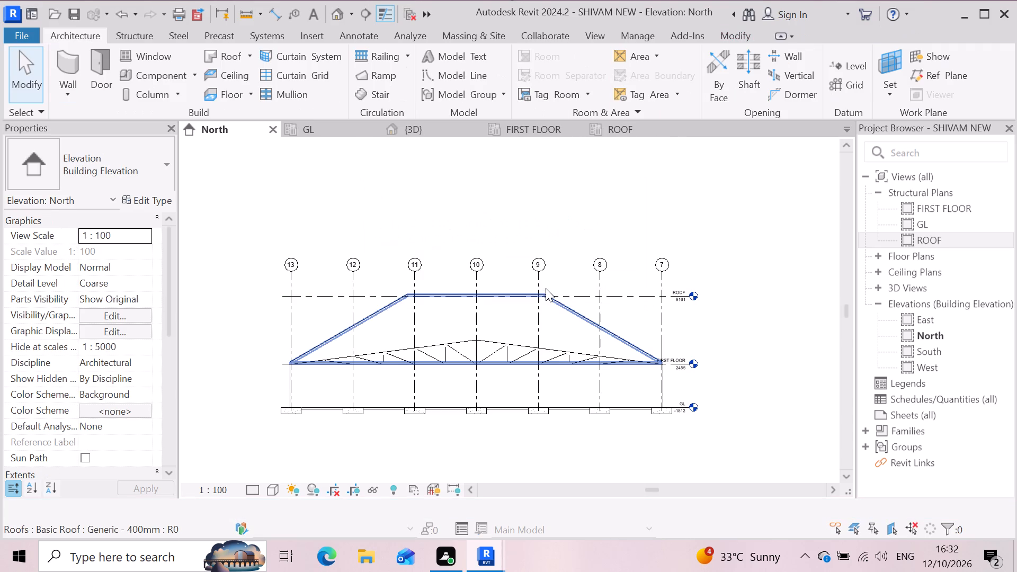
Examine the flat top of the roof and the trusses below it in the North elevation.
scroll(481, 355, "down", 1)
scroll(451, 374, "up", 2)
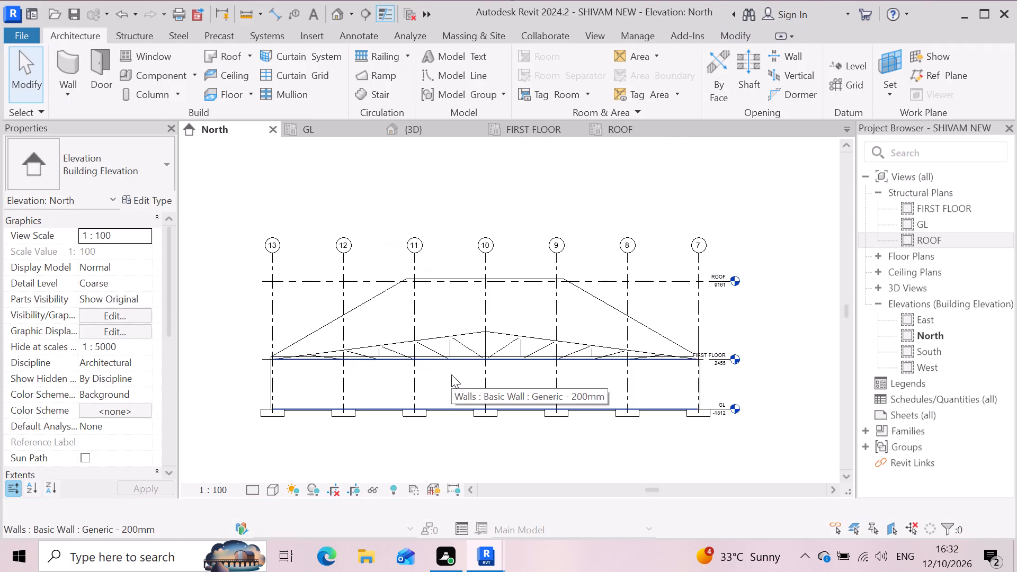
scroll(427, 273, "up", 5)
scroll(390, 344, "down", 1)
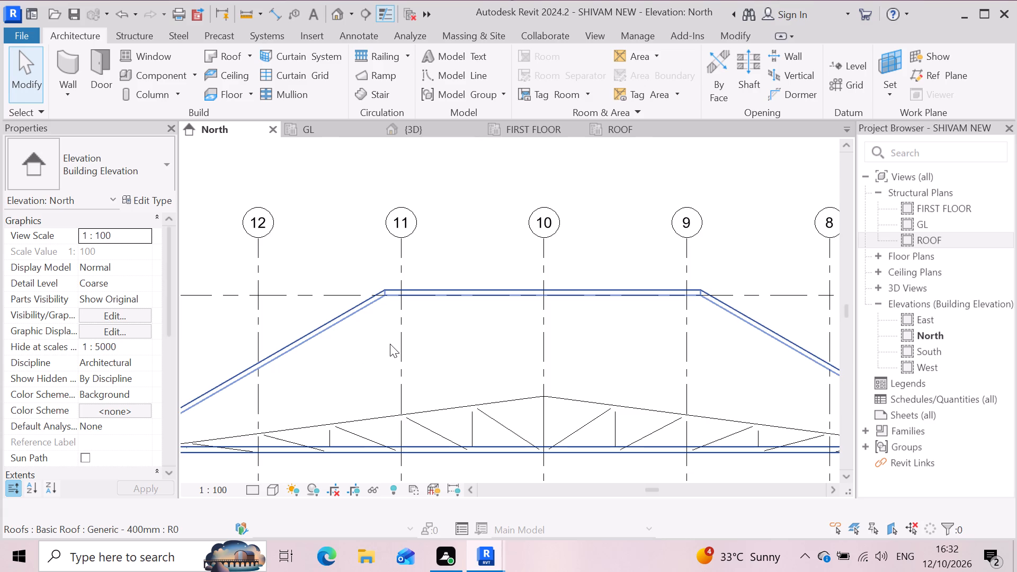
scroll(390, 344, "down", 5)
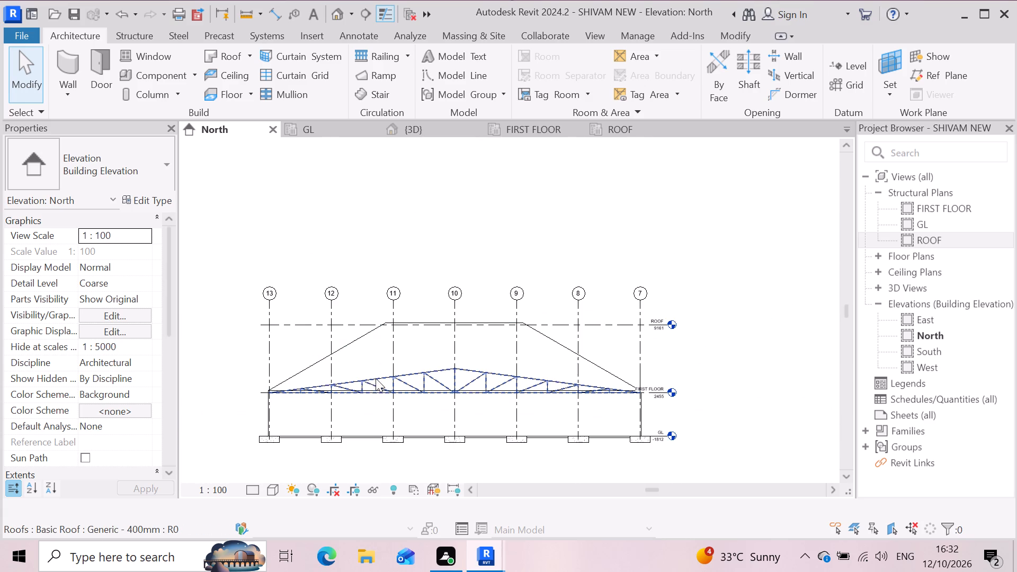
scroll(426, 335, "up", 2)
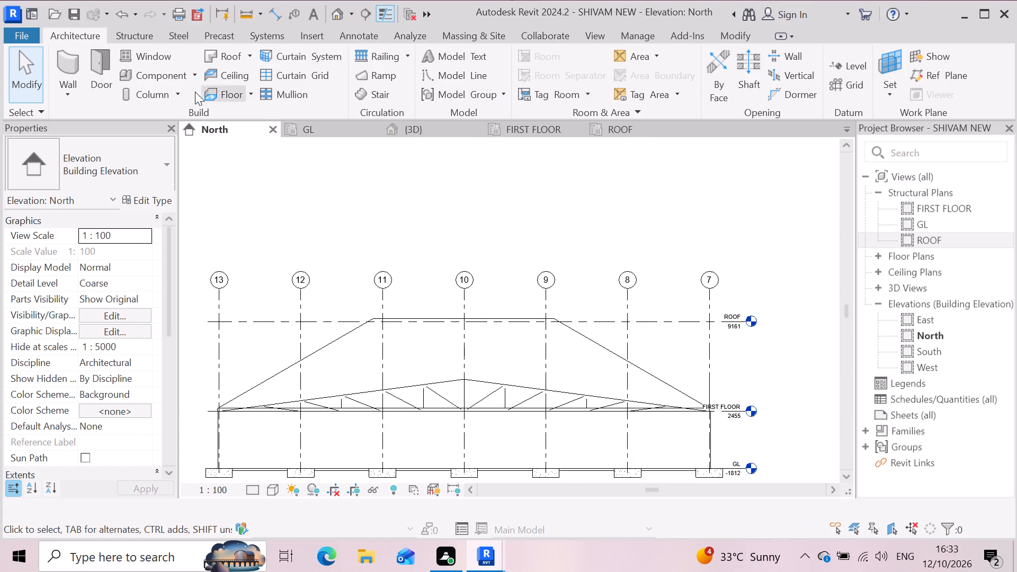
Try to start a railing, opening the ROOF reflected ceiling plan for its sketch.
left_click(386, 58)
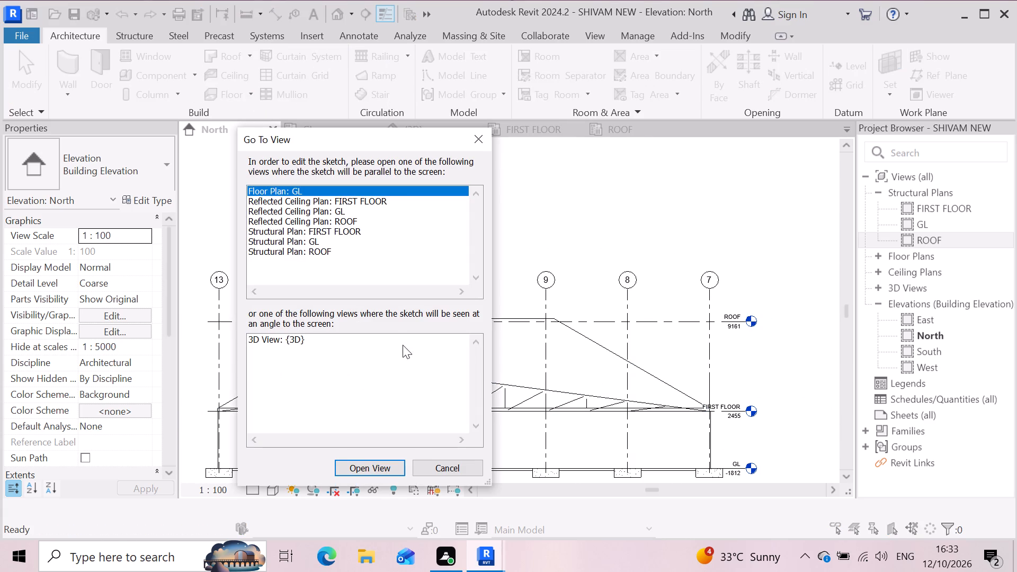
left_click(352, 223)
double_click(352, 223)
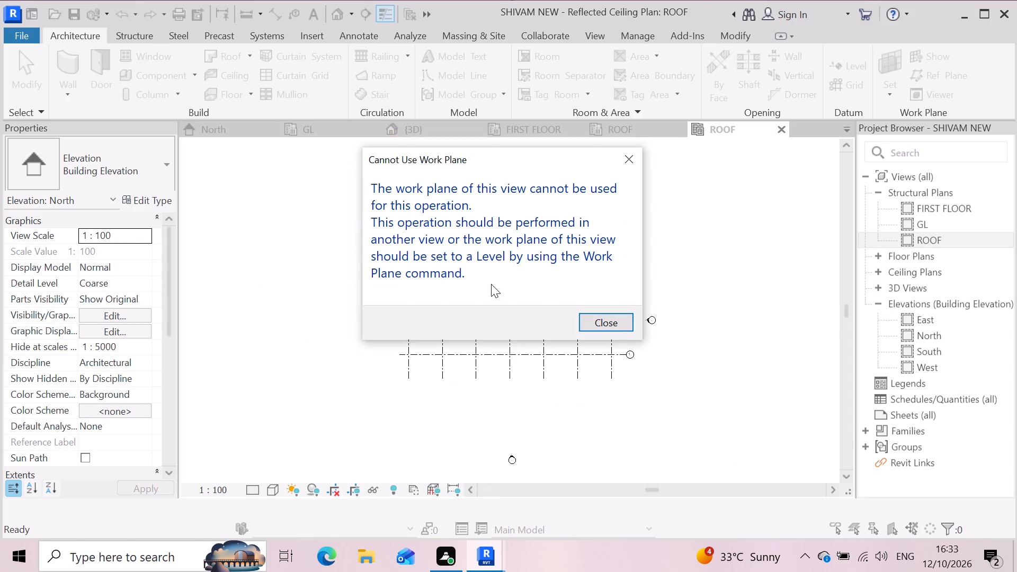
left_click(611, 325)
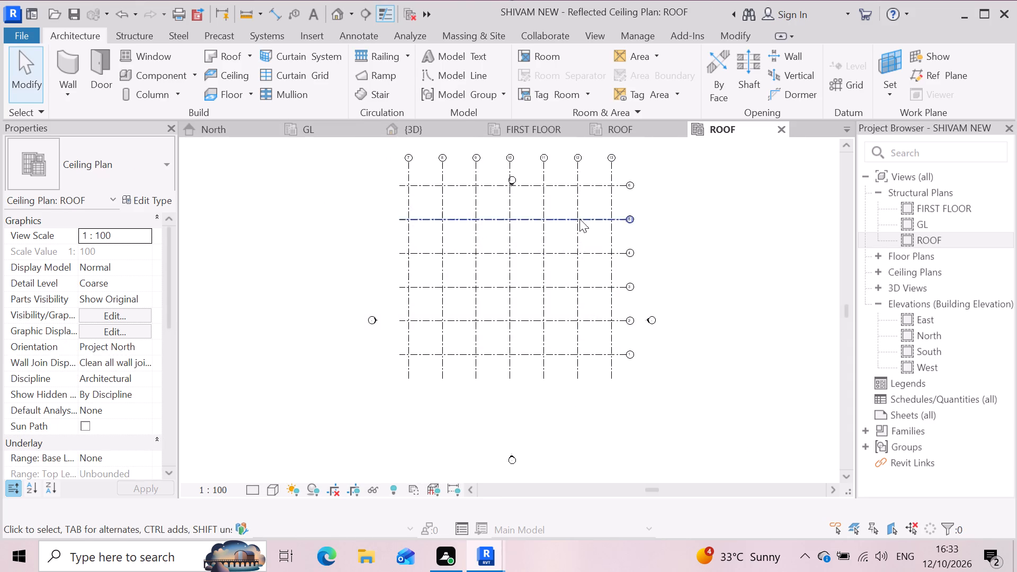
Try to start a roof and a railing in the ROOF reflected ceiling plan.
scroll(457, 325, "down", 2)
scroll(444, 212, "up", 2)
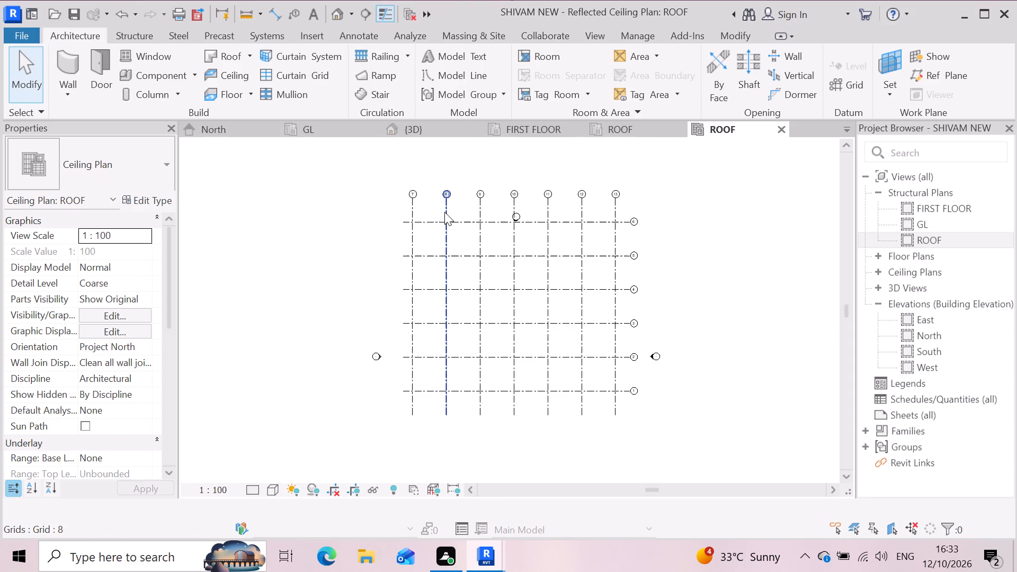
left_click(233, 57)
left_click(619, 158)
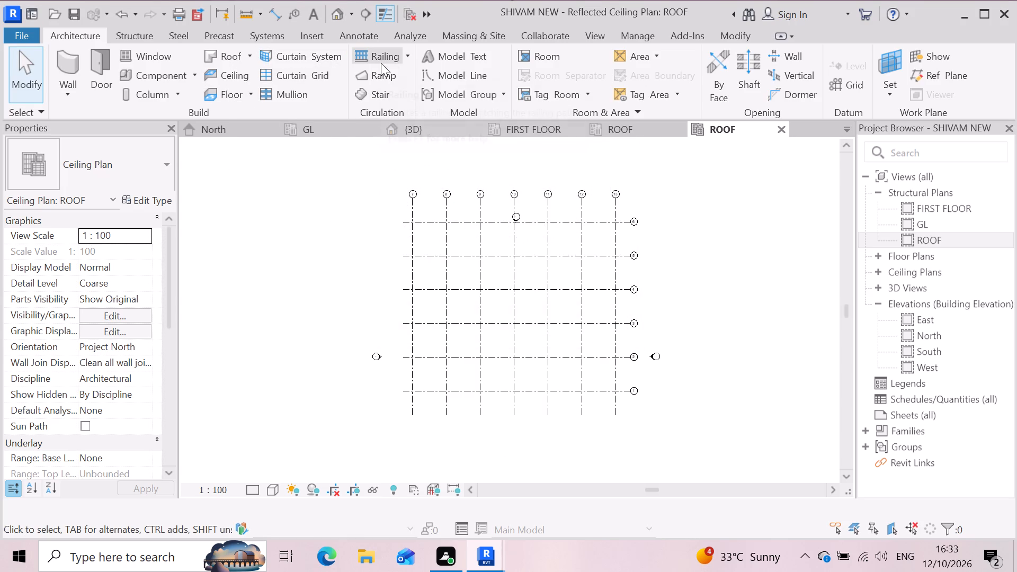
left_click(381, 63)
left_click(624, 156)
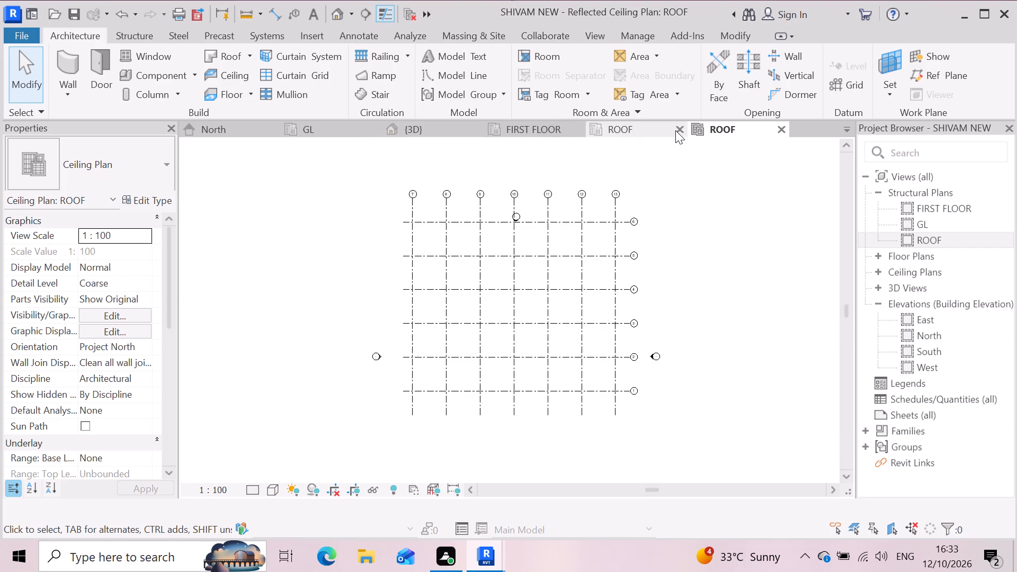
Return to the ROOF structural plan and close the ROOF reflected ceiling plan.
left_click(628, 123)
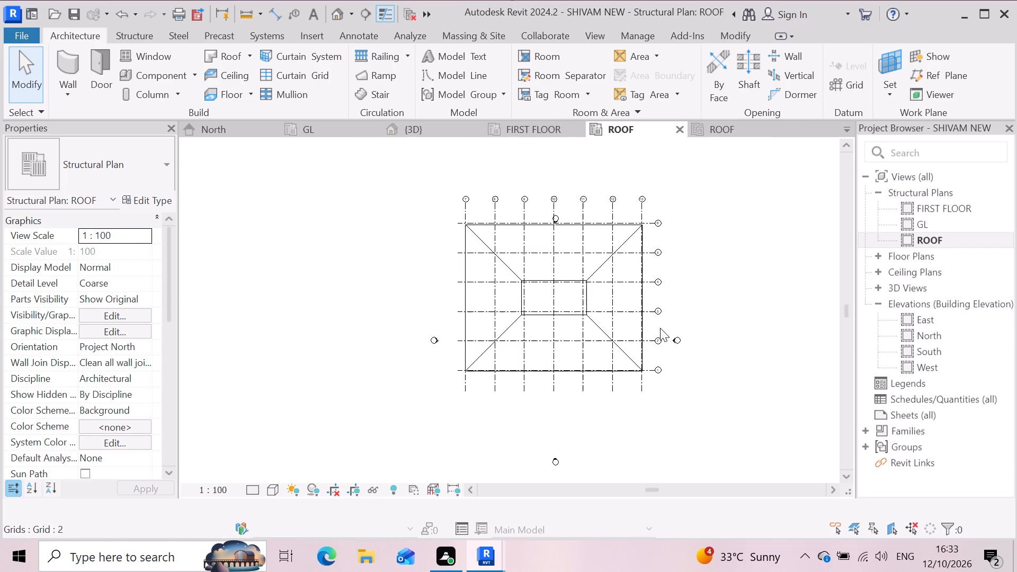
scroll(662, 312, "up", 2)
left_click(780, 128)
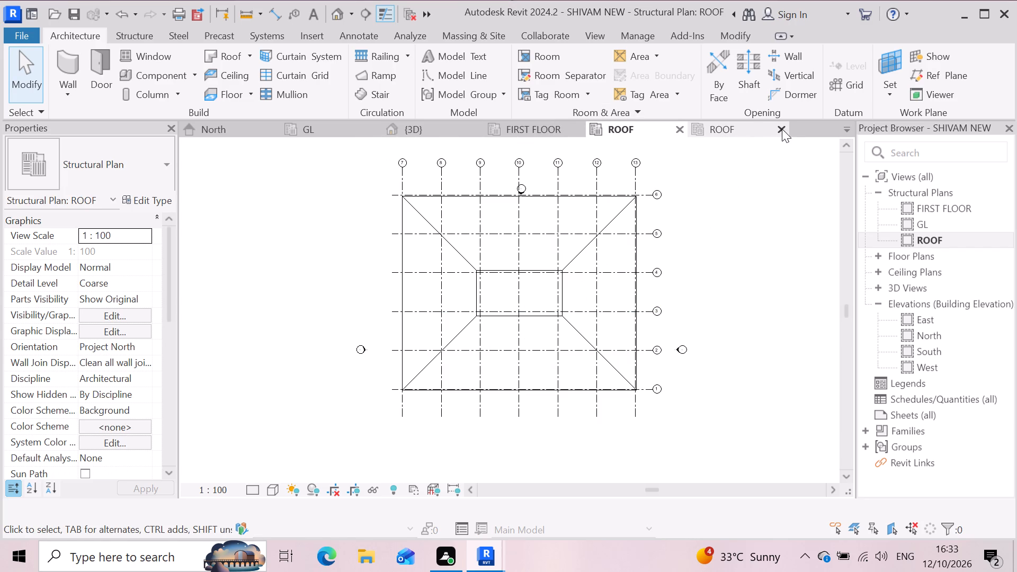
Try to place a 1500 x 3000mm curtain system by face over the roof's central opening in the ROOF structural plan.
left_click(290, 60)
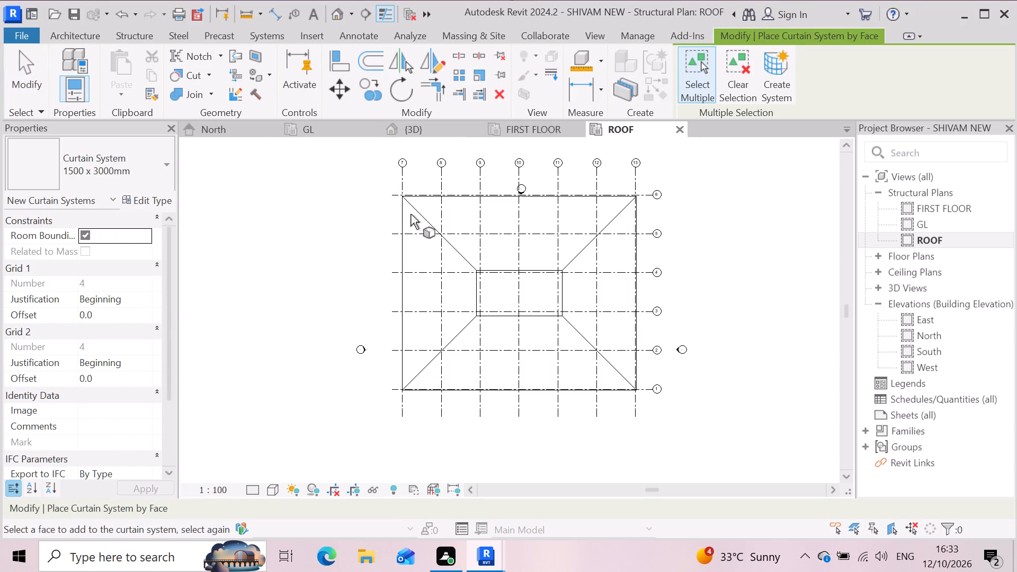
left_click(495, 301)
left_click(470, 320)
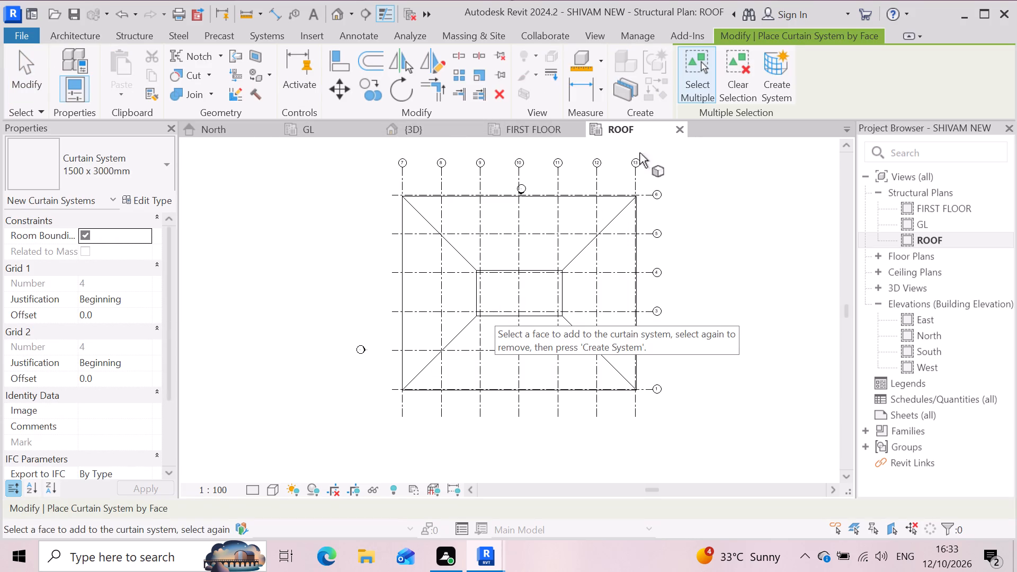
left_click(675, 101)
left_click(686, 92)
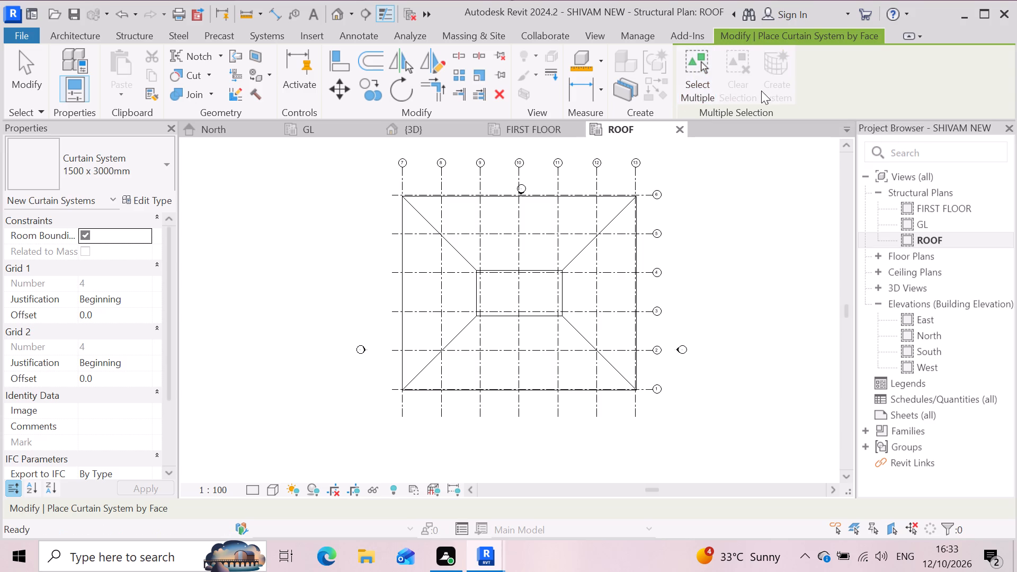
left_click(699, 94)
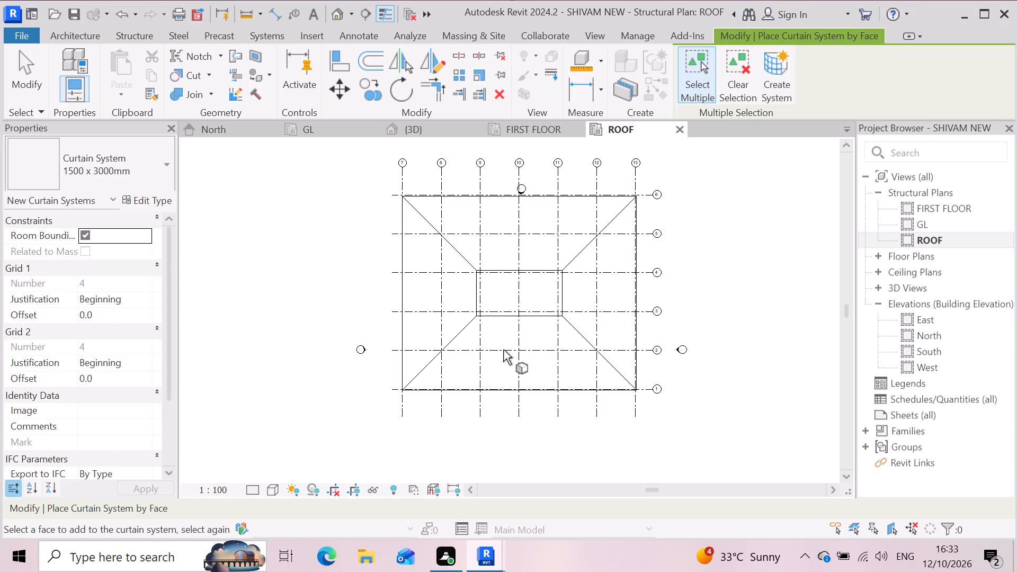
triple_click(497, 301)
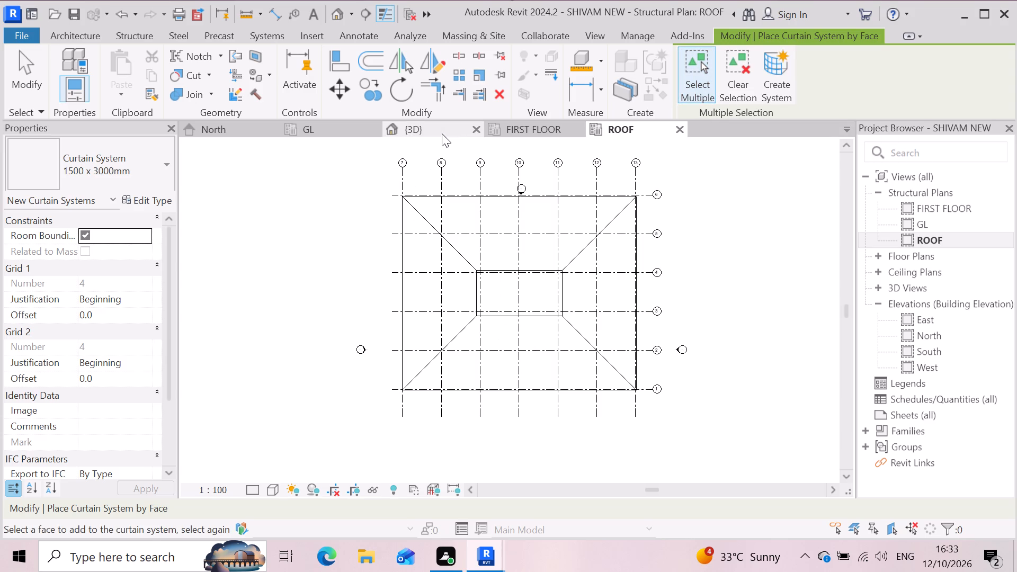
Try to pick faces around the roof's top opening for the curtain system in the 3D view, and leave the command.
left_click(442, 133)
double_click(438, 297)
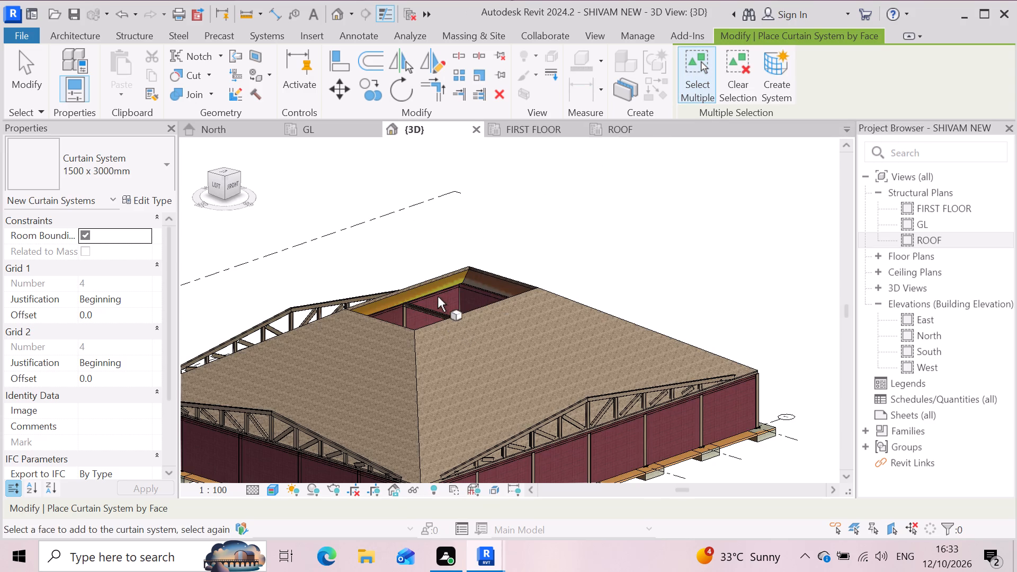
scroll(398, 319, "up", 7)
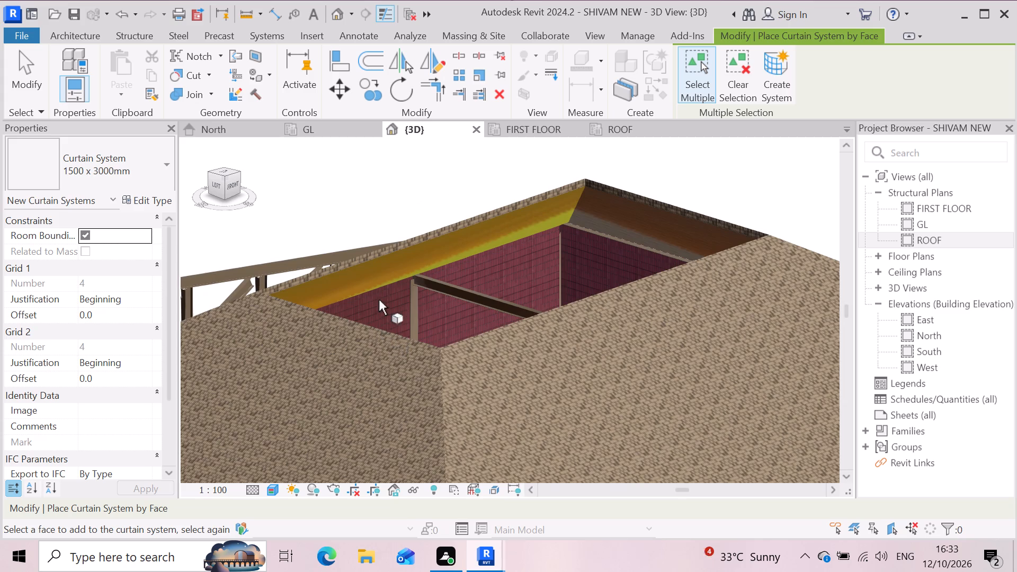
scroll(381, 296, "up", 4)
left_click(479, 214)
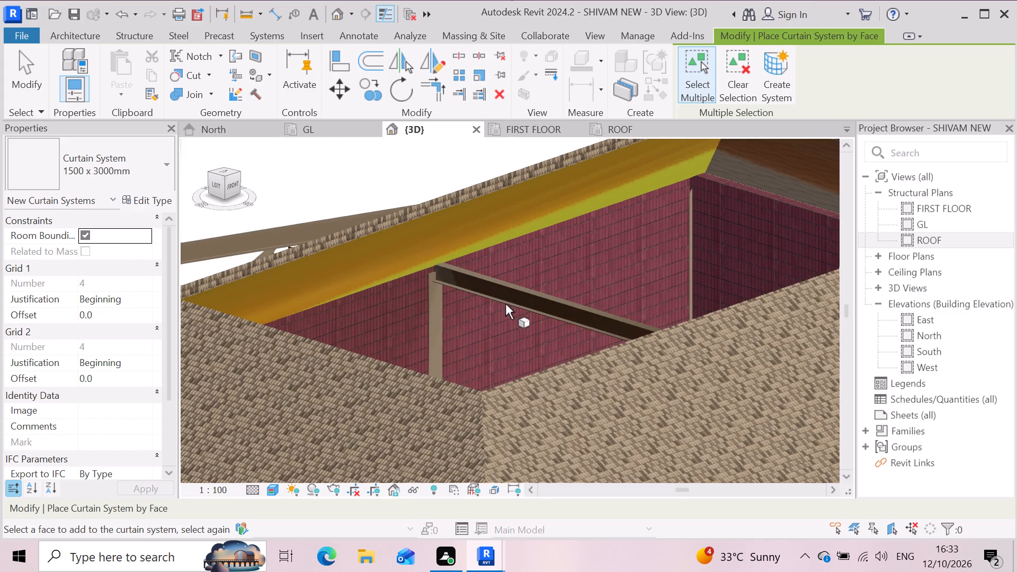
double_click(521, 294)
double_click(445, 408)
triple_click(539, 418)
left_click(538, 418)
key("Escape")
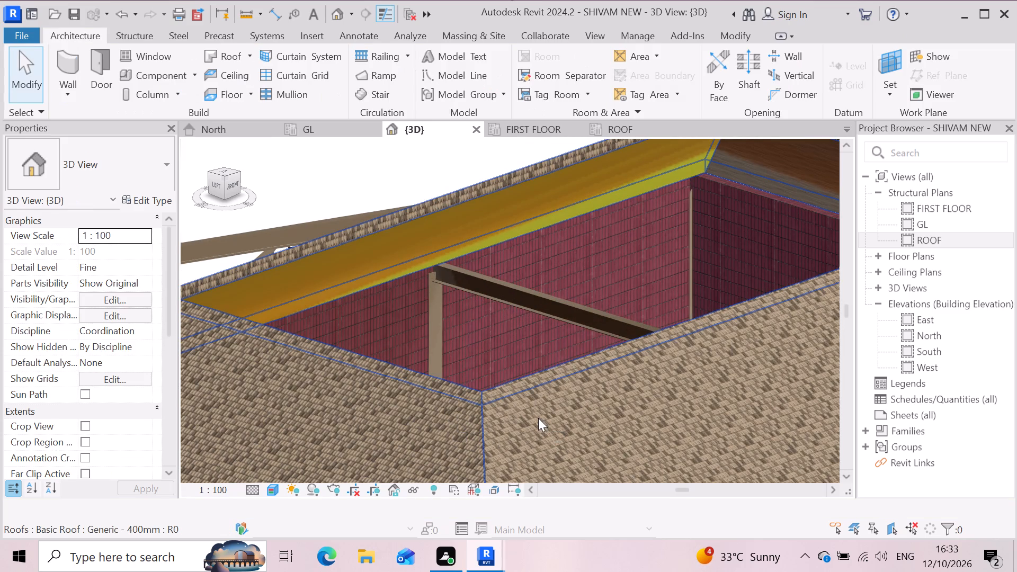
Create a Generic 150mm structural floor on level GL, sketching a rectangle about 14177 by 7831 mm around the central opening in the ROOF structural plan.
scroll(494, 395, "down", 6)
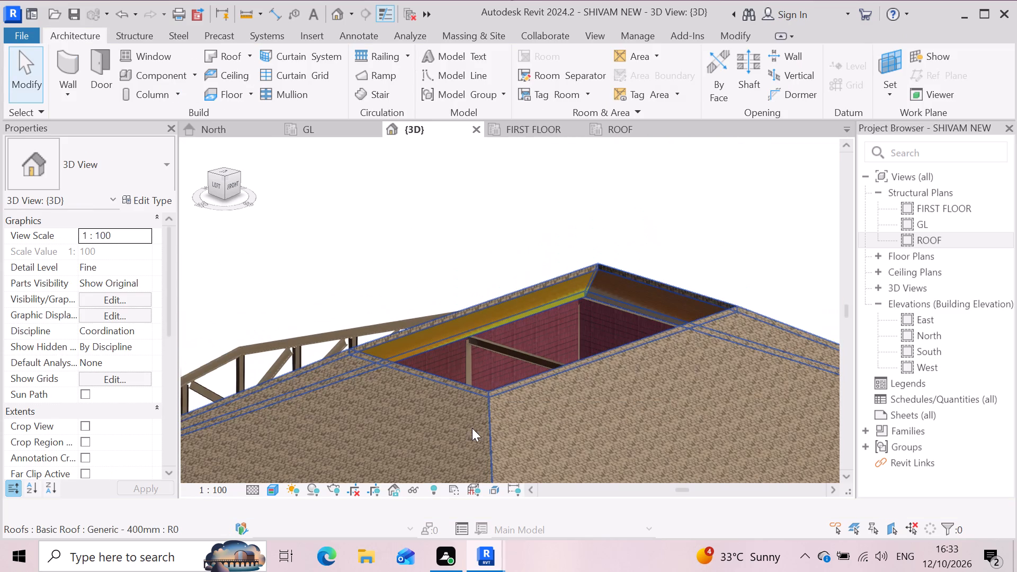
scroll(472, 428, "up", 3)
scroll(437, 363, "down", 3)
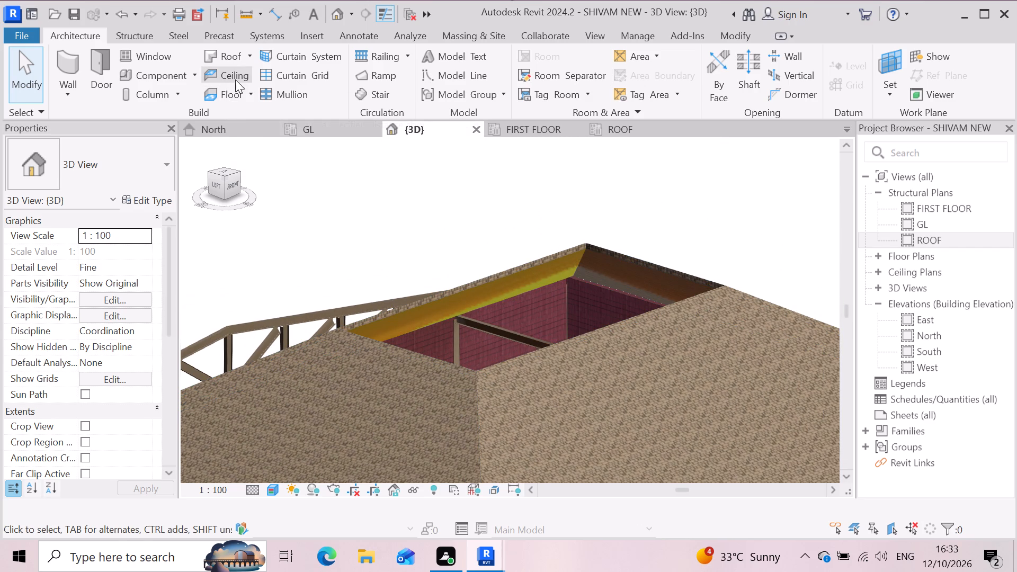
left_click(253, 96)
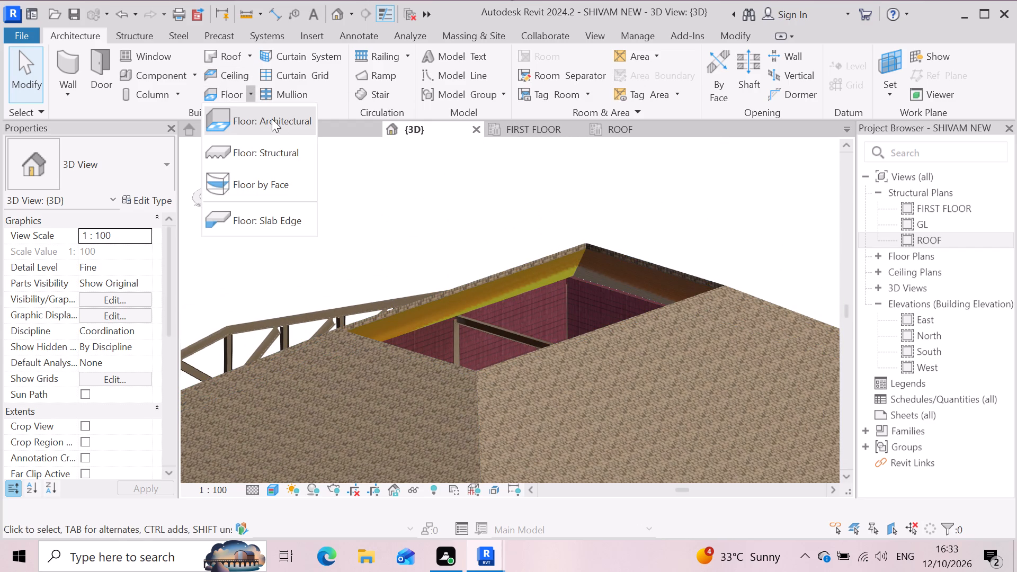
left_click(292, 154)
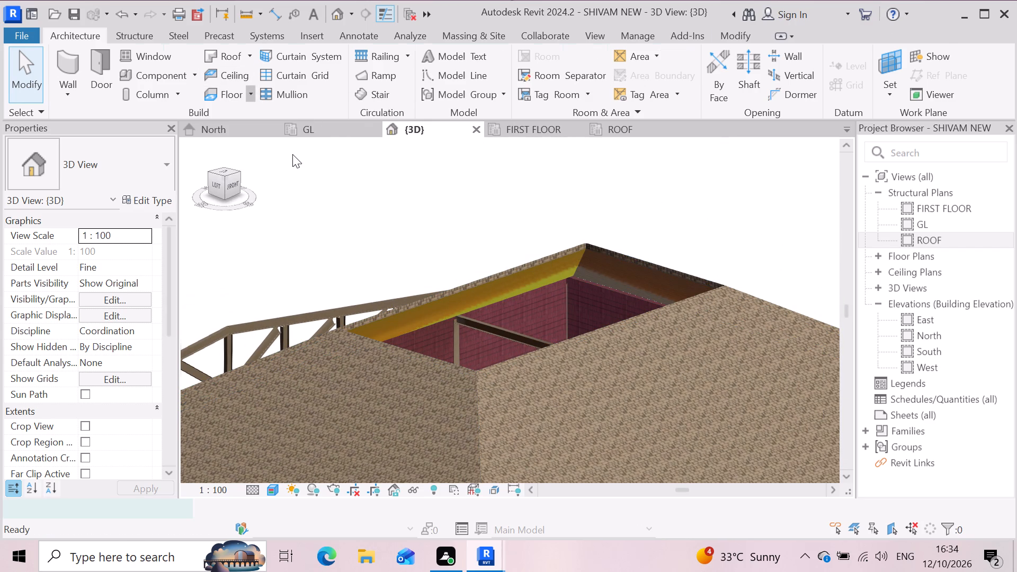
scroll(424, 284, "down", 4)
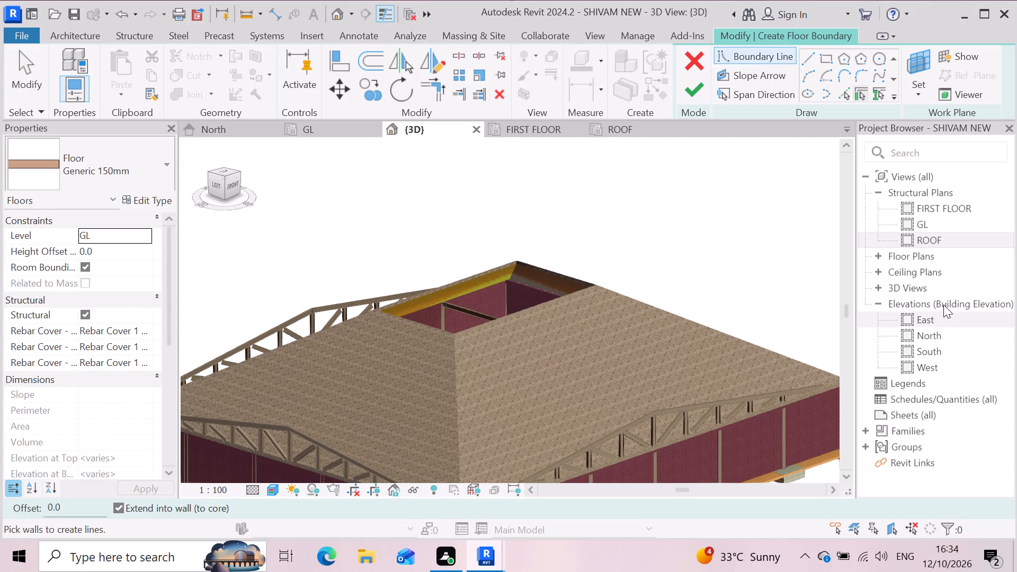
double_click(939, 204)
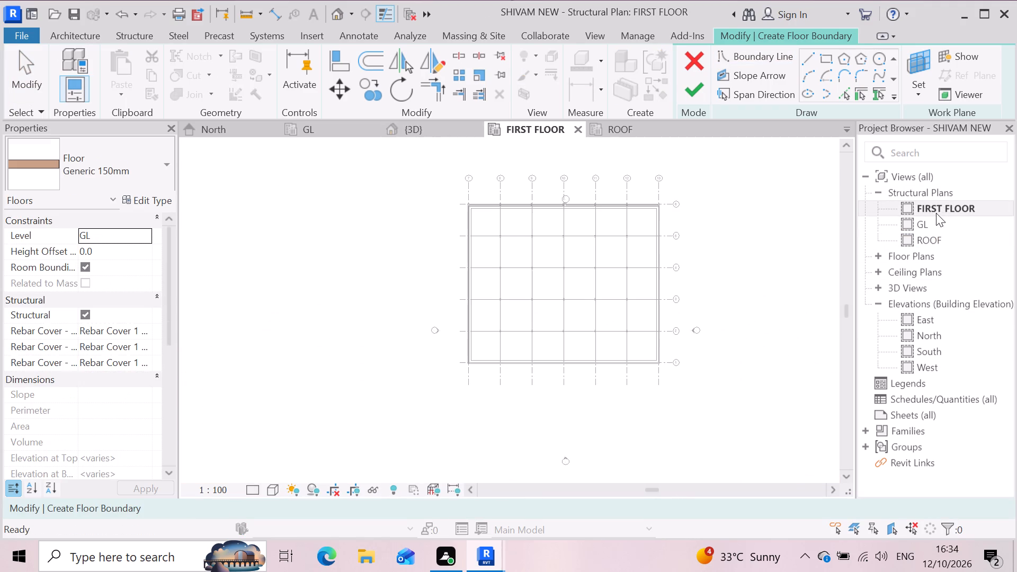
double_click(933, 237)
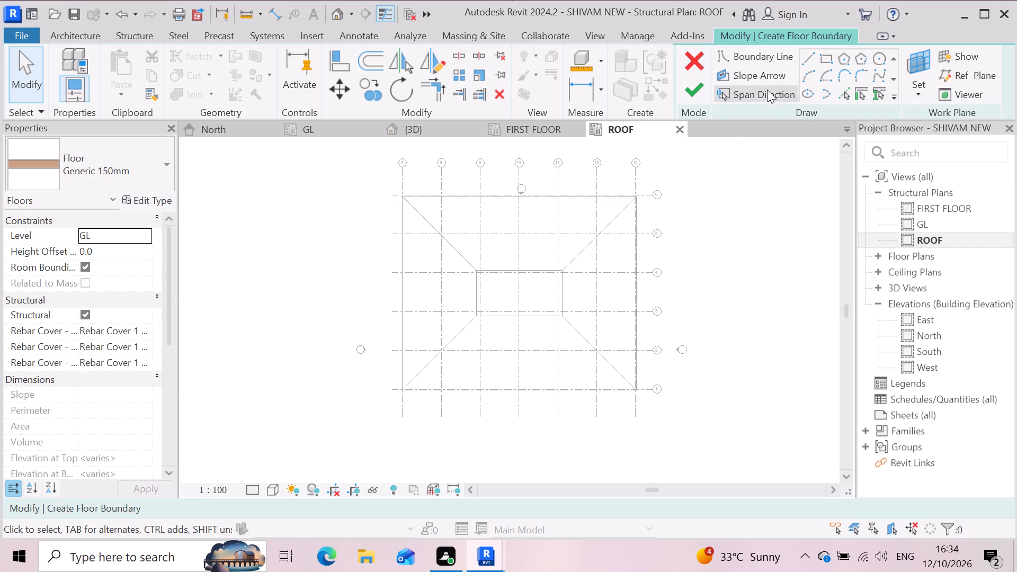
left_click(819, 62)
left_click(476, 317)
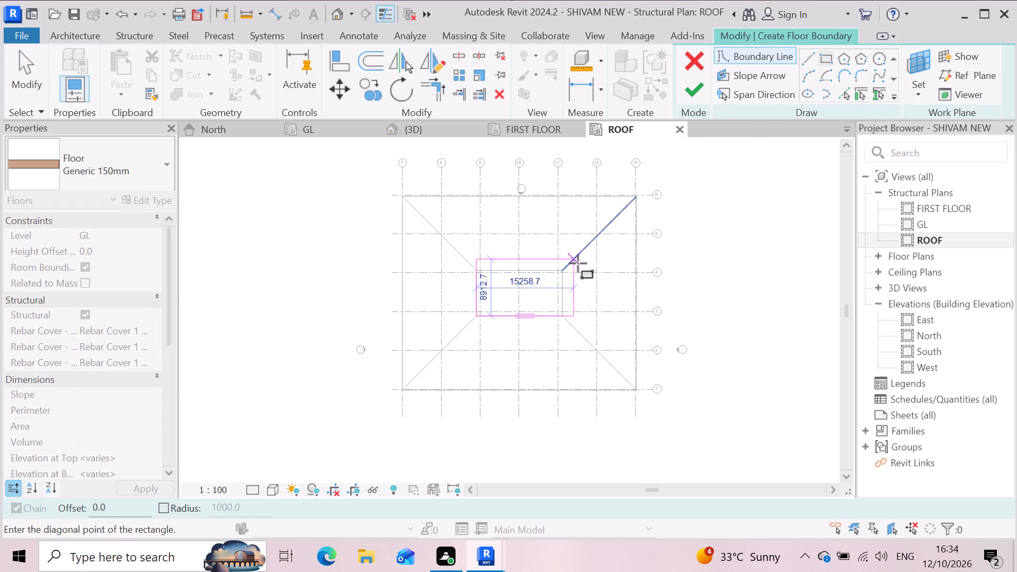
scroll(562, 275, "up", 2)
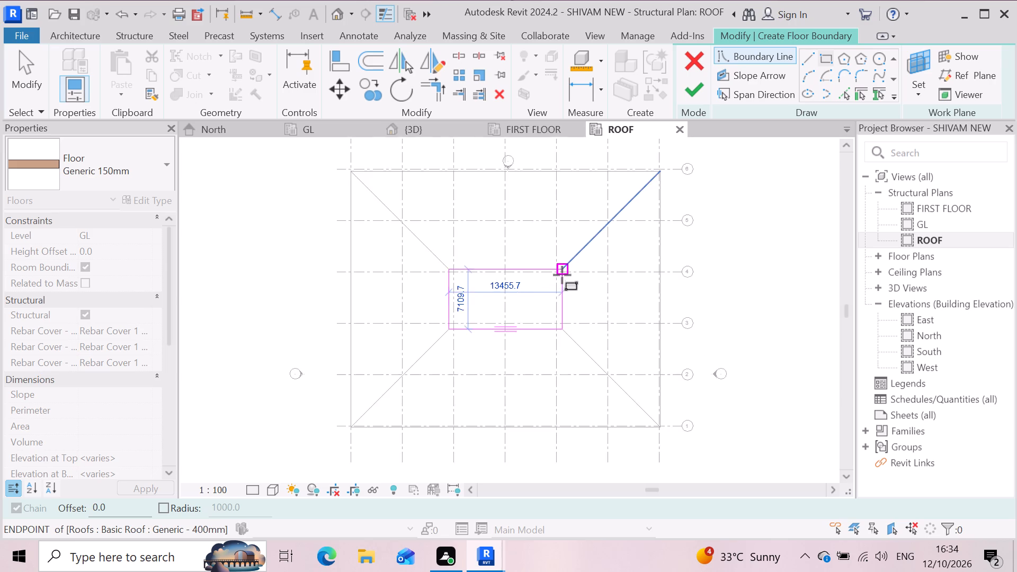
scroll(562, 275, "up", 4)
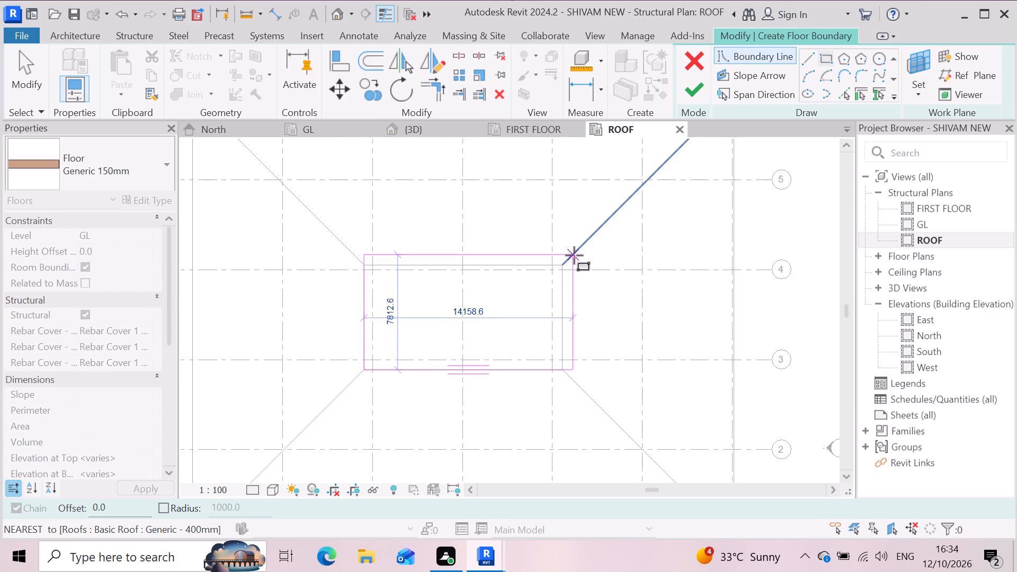
left_click_drag(574, 255, 576, 260)
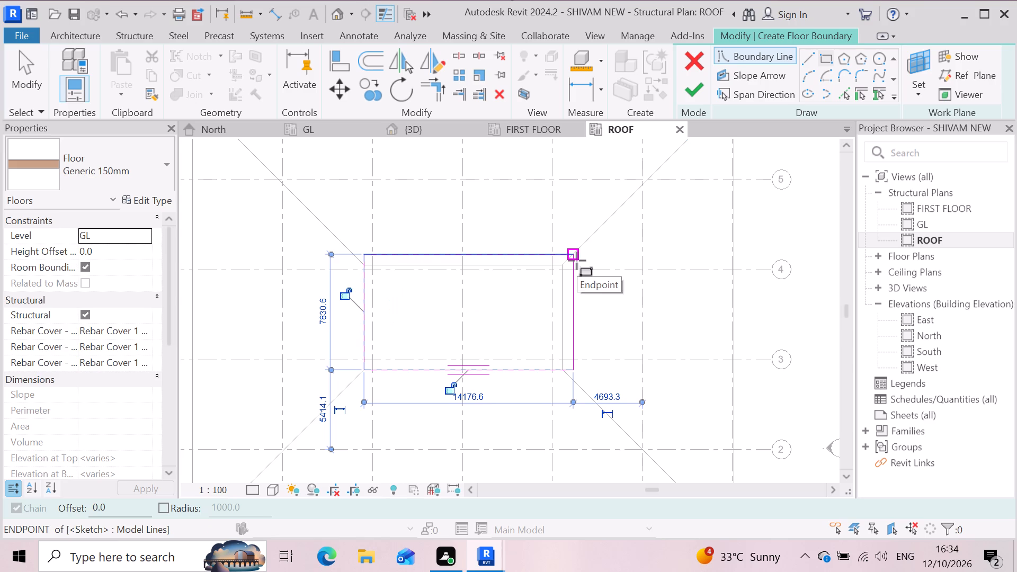
left_click(698, 97)
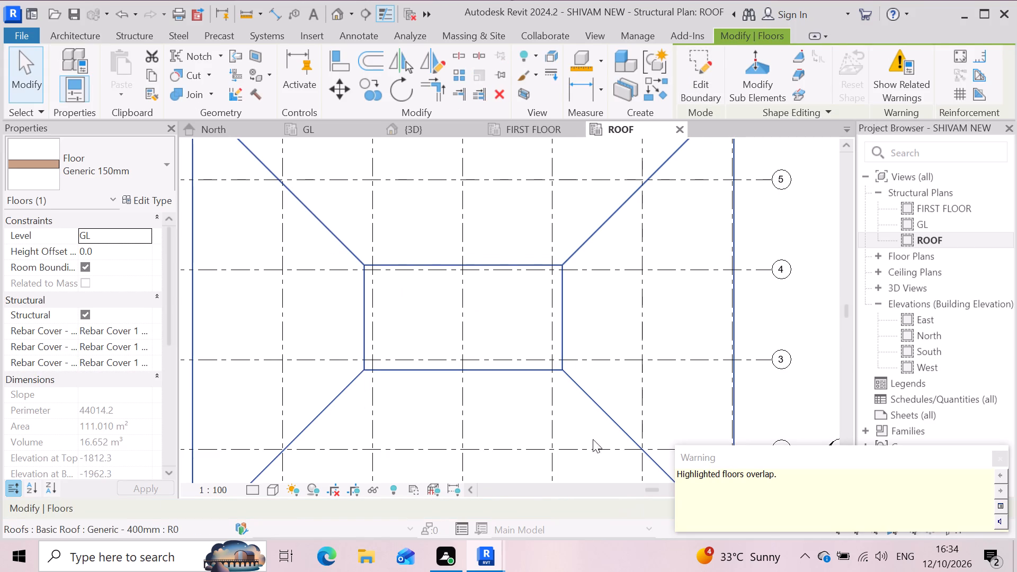
Check the roof's top opening in the 3D view for the new floor, clearing the floor selection and selecting the roof.
left_click(438, 132)
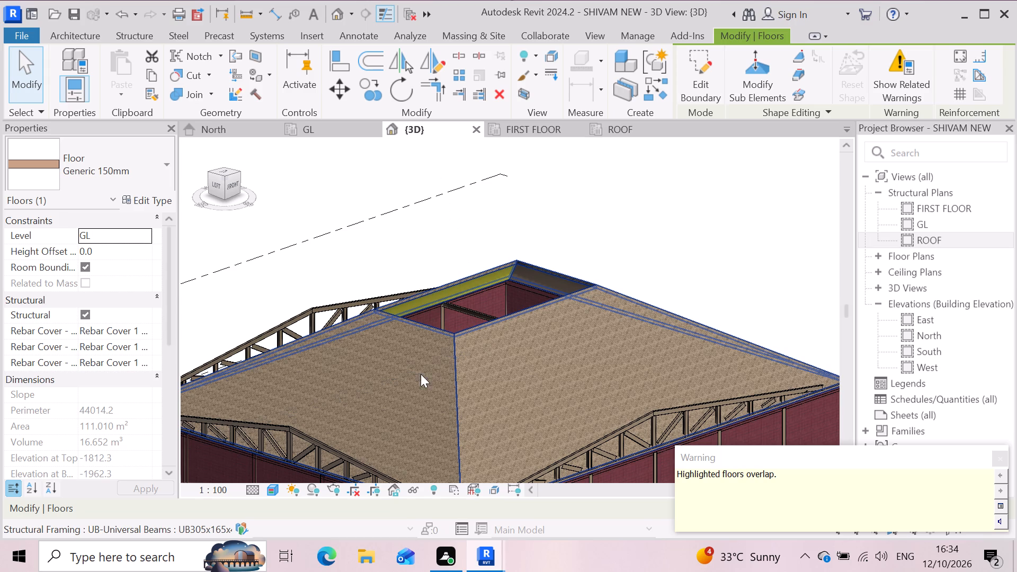
scroll(424, 343, "up", 2)
scroll(442, 283, "up", 6)
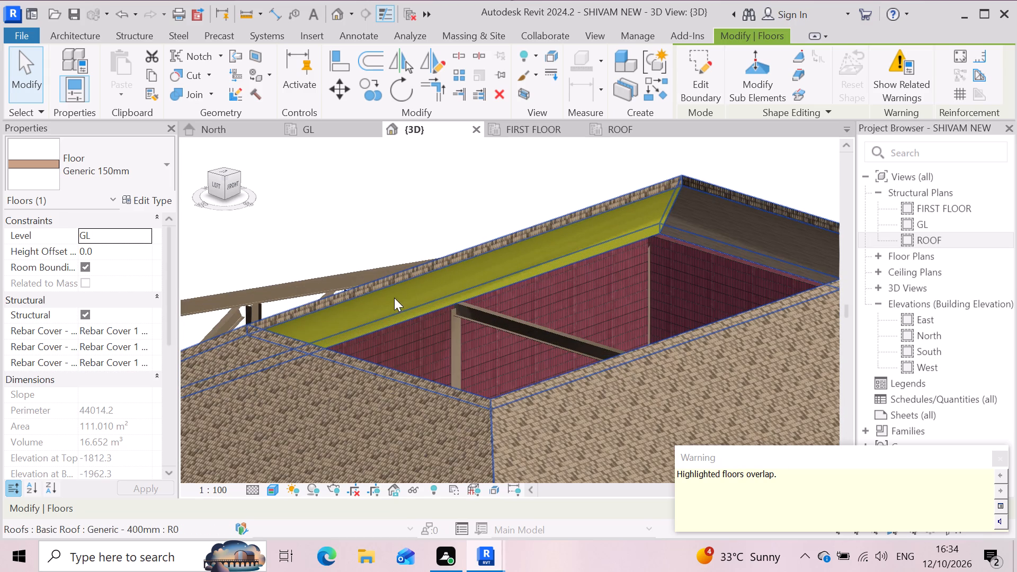
scroll(387, 303, "down", 8)
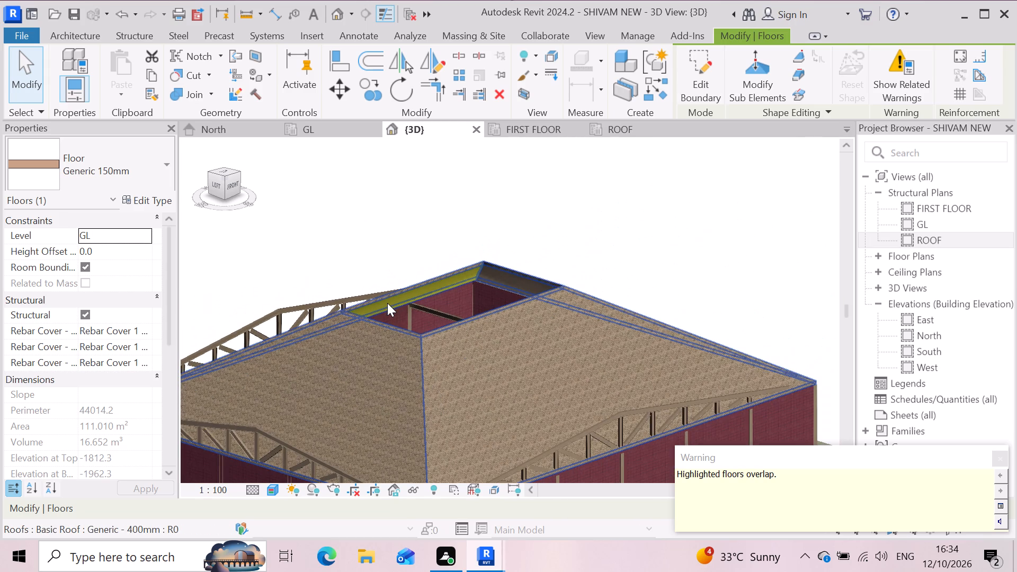
scroll(387, 303, "down", 2)
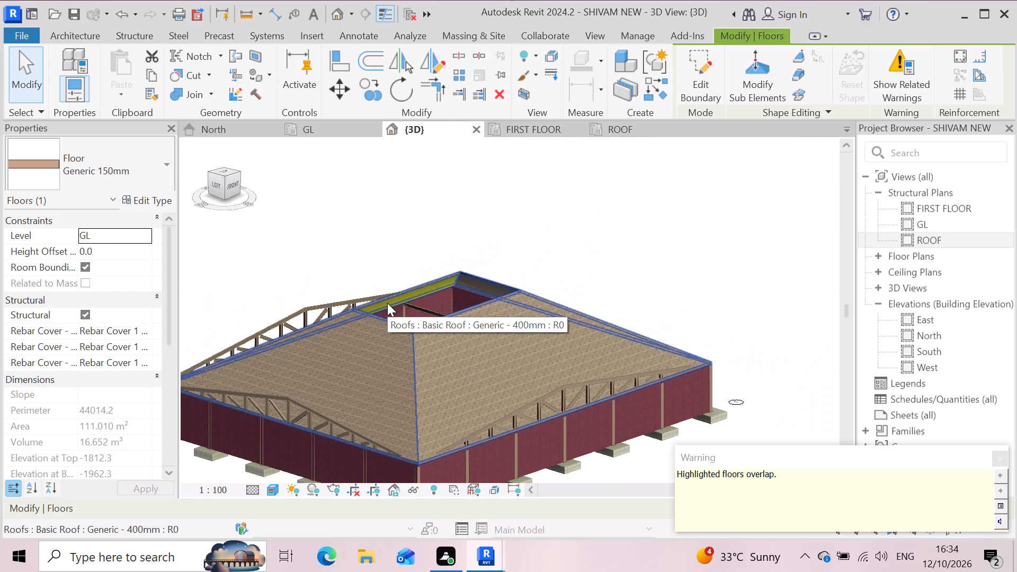
key("Escape")
key("Escape")
key("Escape")
key("Escape")
key("Escape")
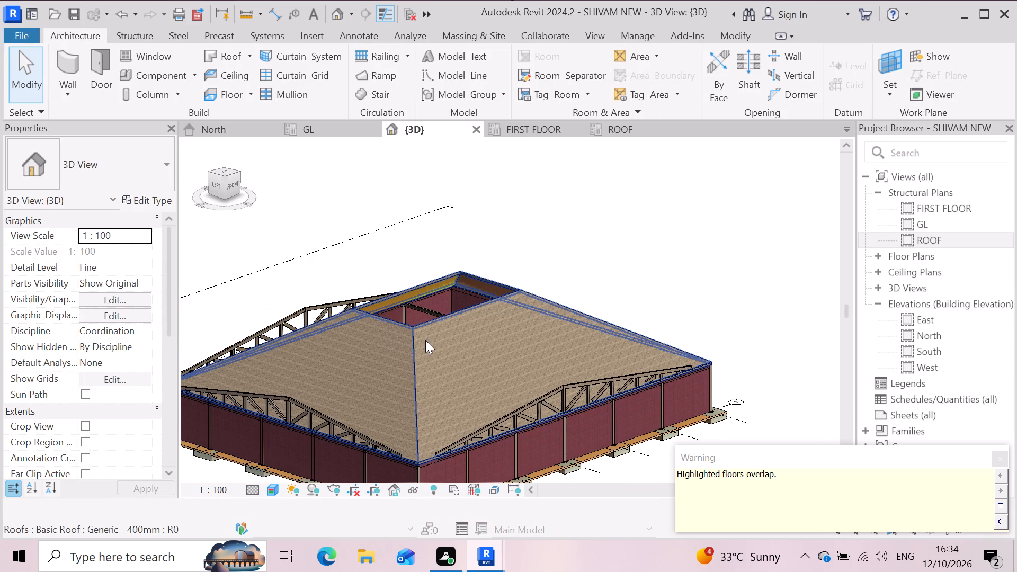
scroll(425, 340, "up", 6)
left_click(394, 317)
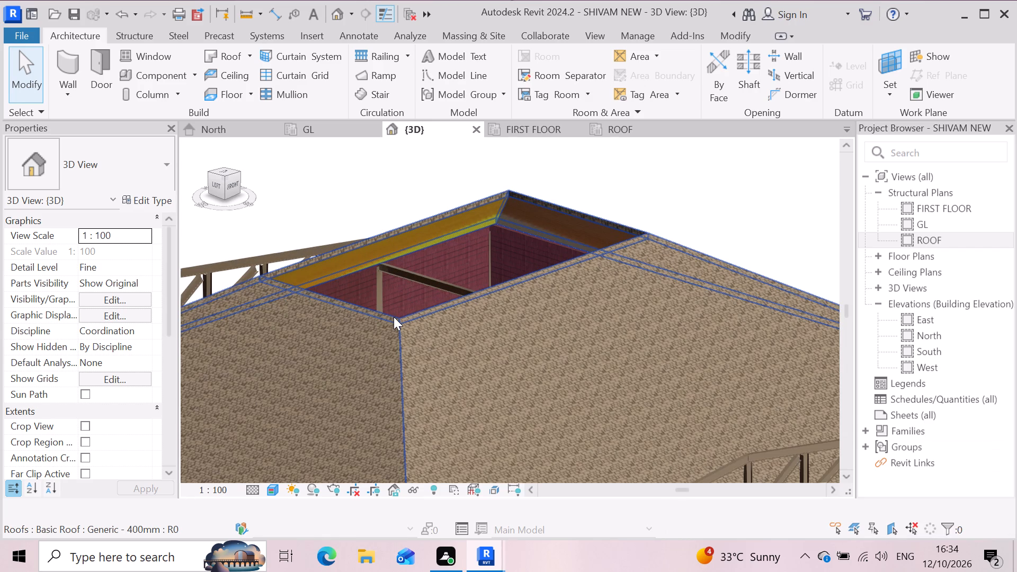
scroll(405, 313, "down", 2)
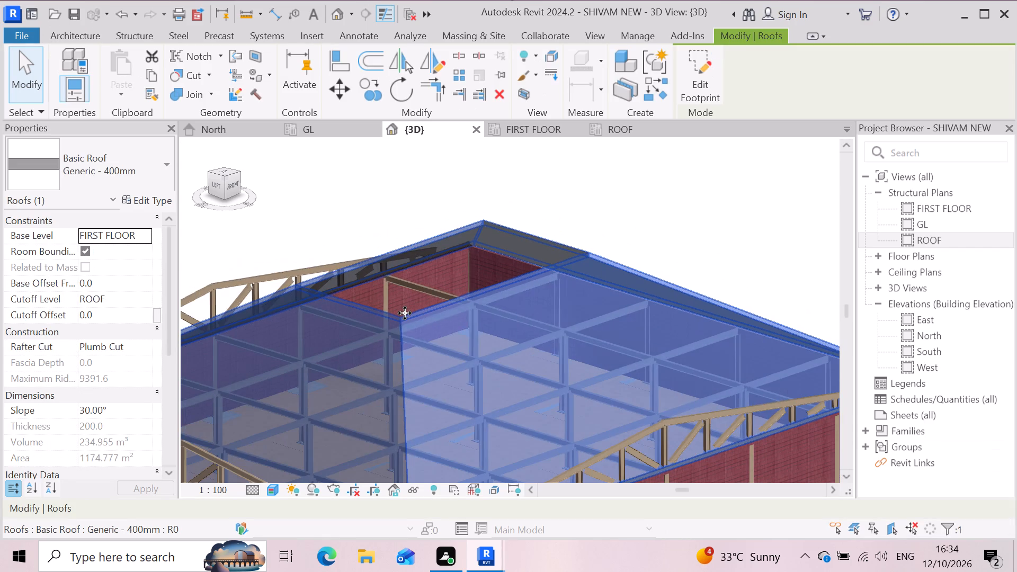
scroll(405, 313, "down", 2)
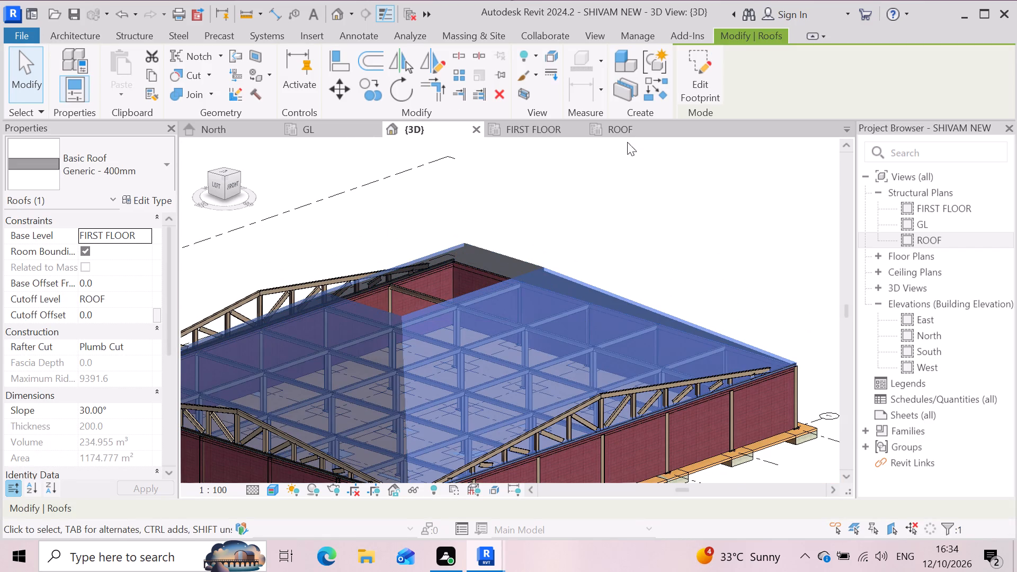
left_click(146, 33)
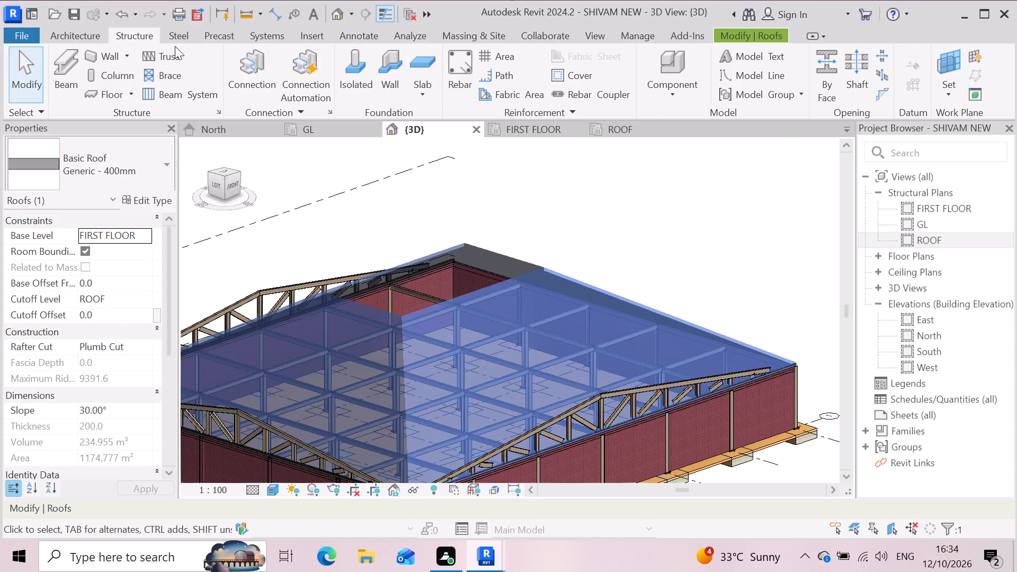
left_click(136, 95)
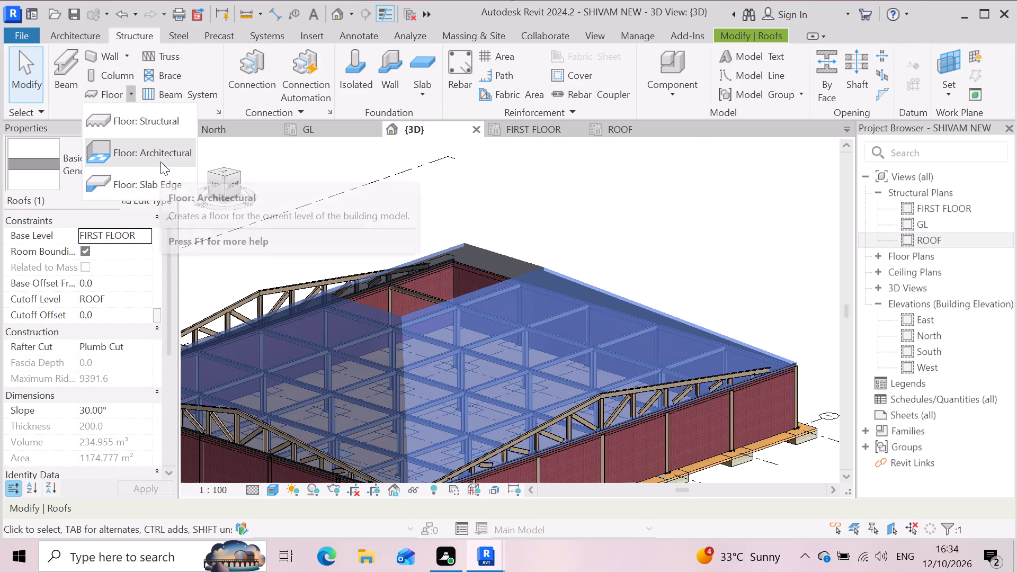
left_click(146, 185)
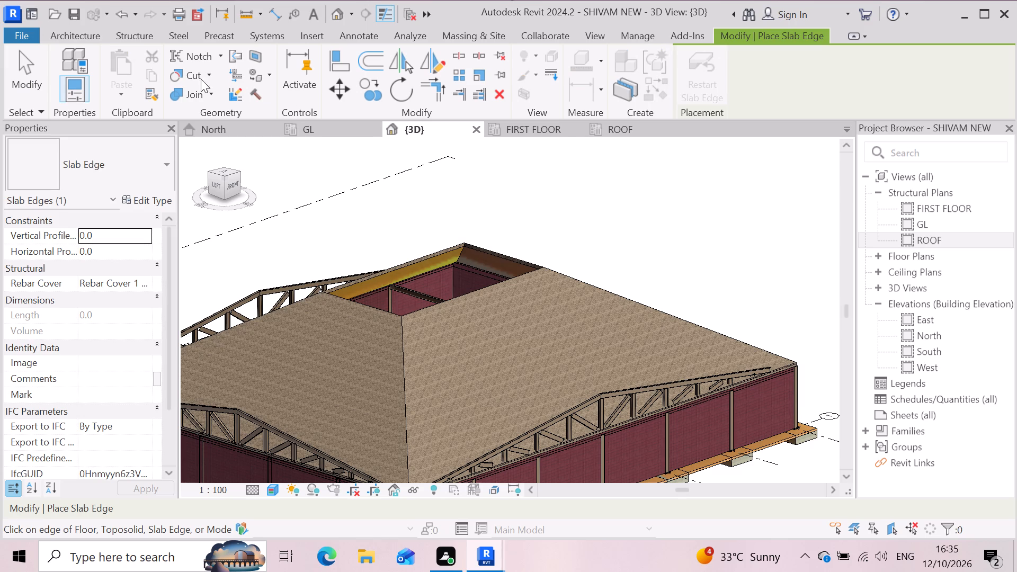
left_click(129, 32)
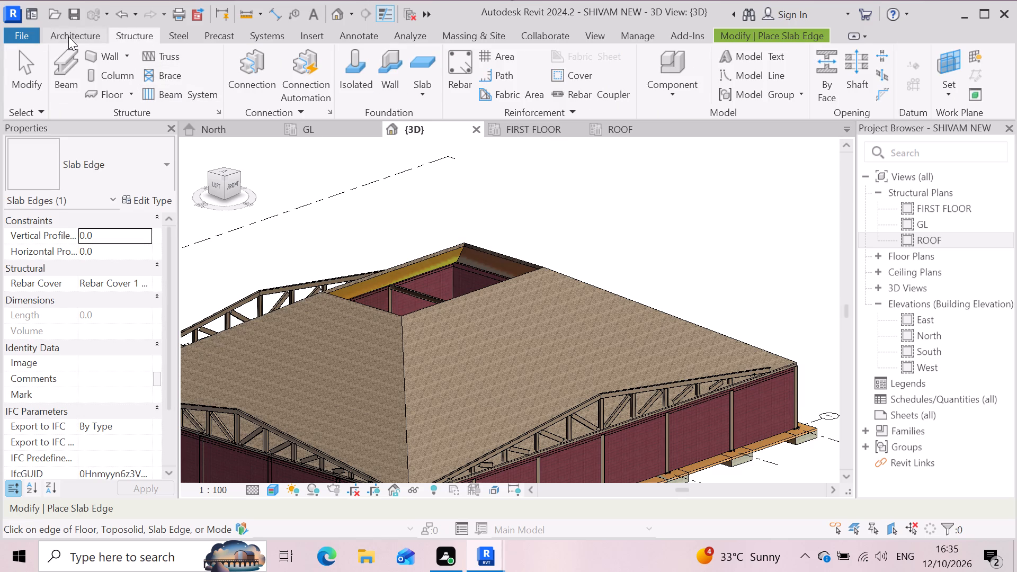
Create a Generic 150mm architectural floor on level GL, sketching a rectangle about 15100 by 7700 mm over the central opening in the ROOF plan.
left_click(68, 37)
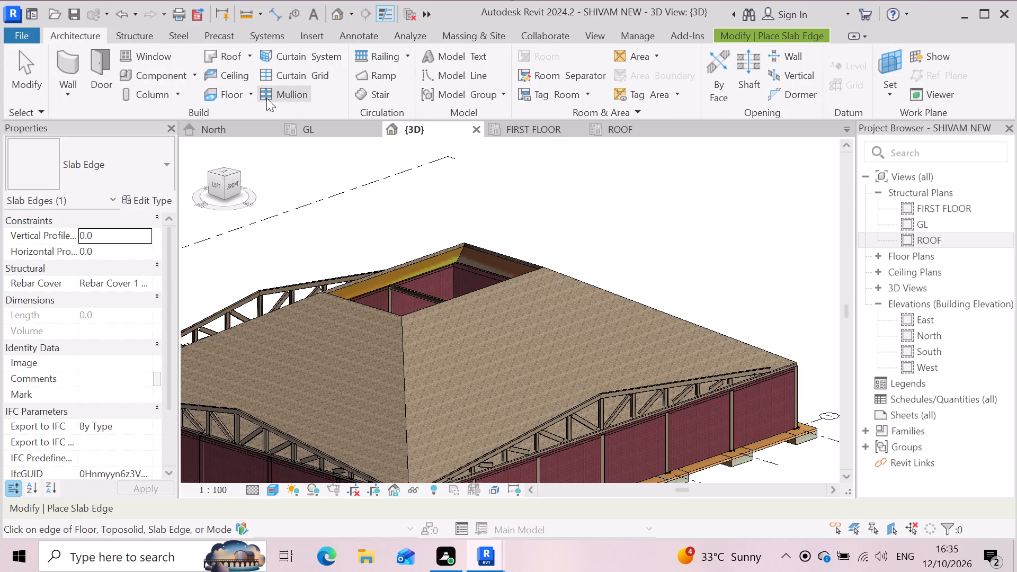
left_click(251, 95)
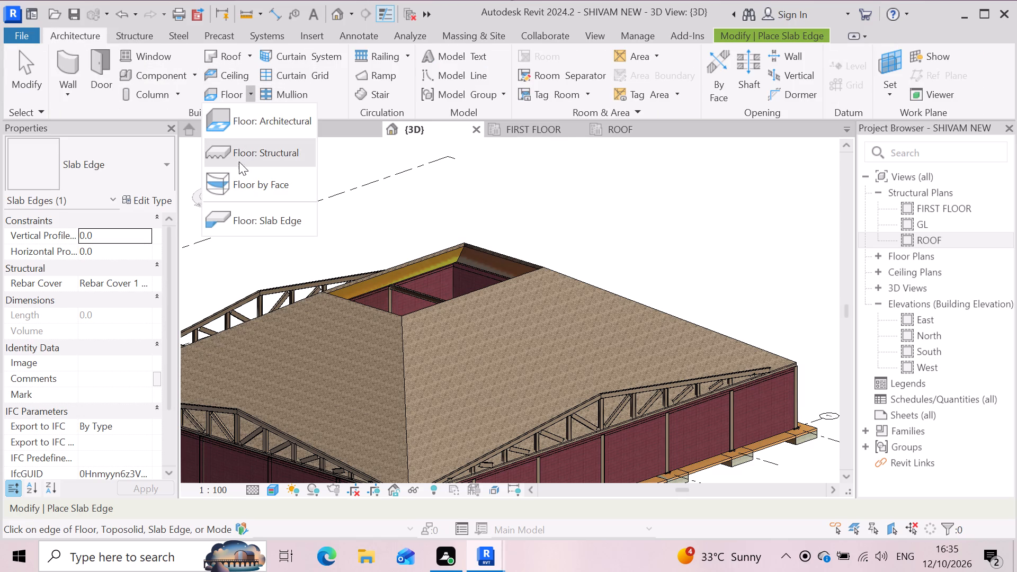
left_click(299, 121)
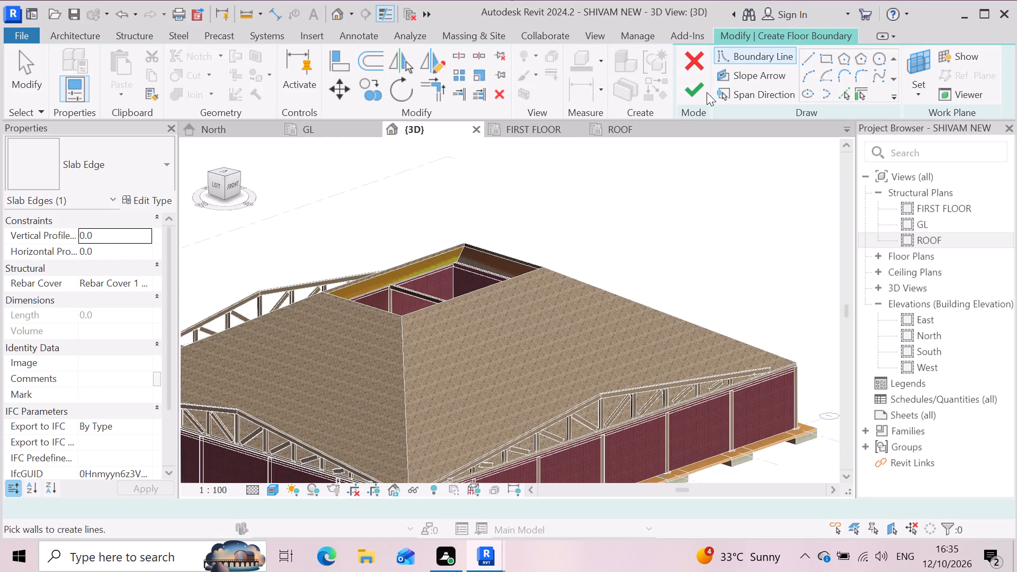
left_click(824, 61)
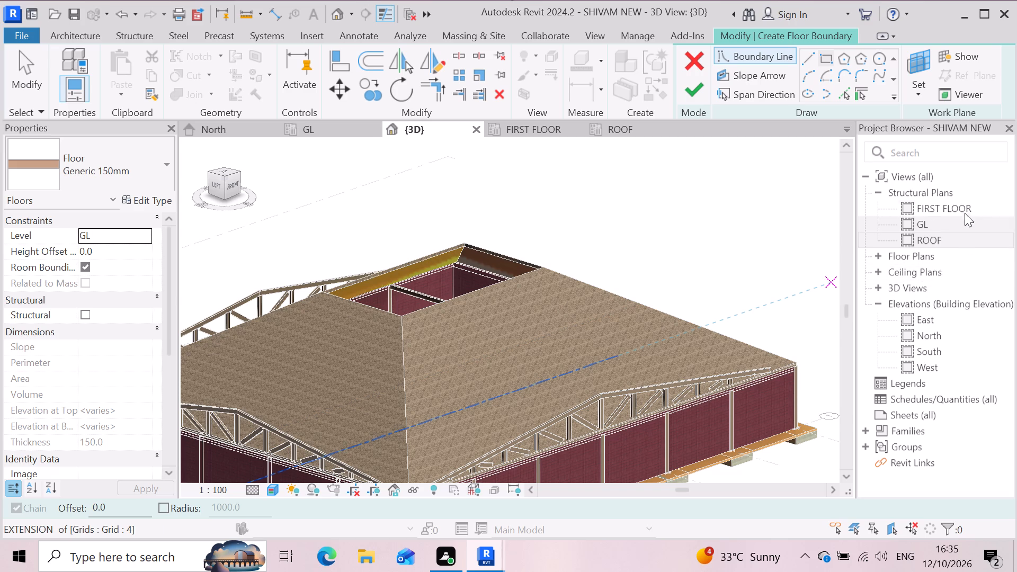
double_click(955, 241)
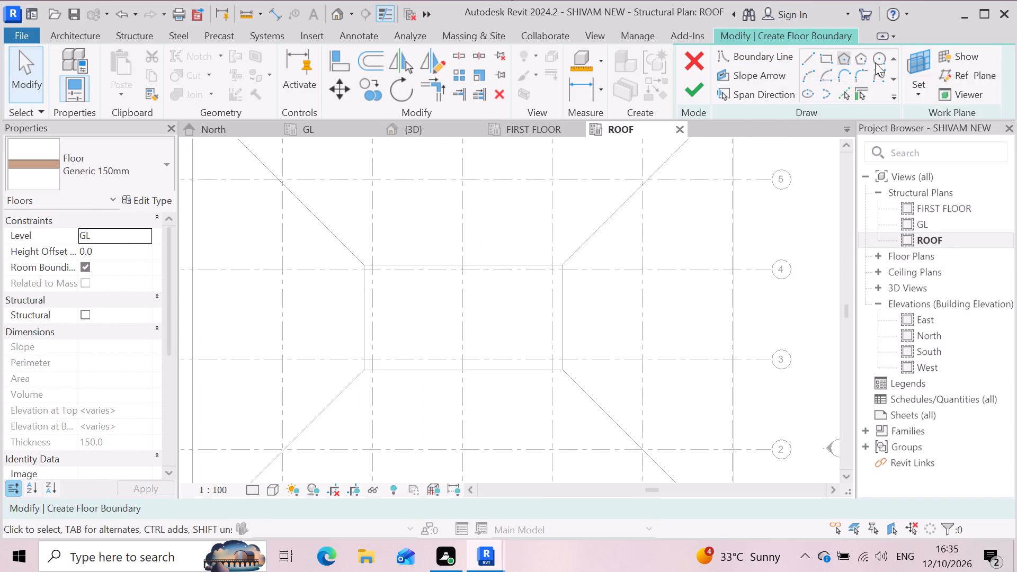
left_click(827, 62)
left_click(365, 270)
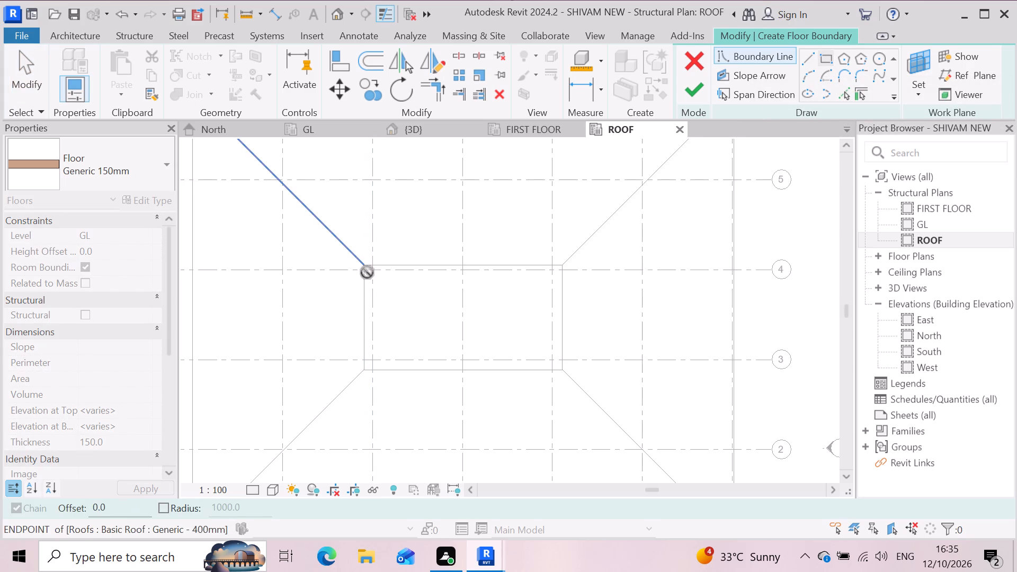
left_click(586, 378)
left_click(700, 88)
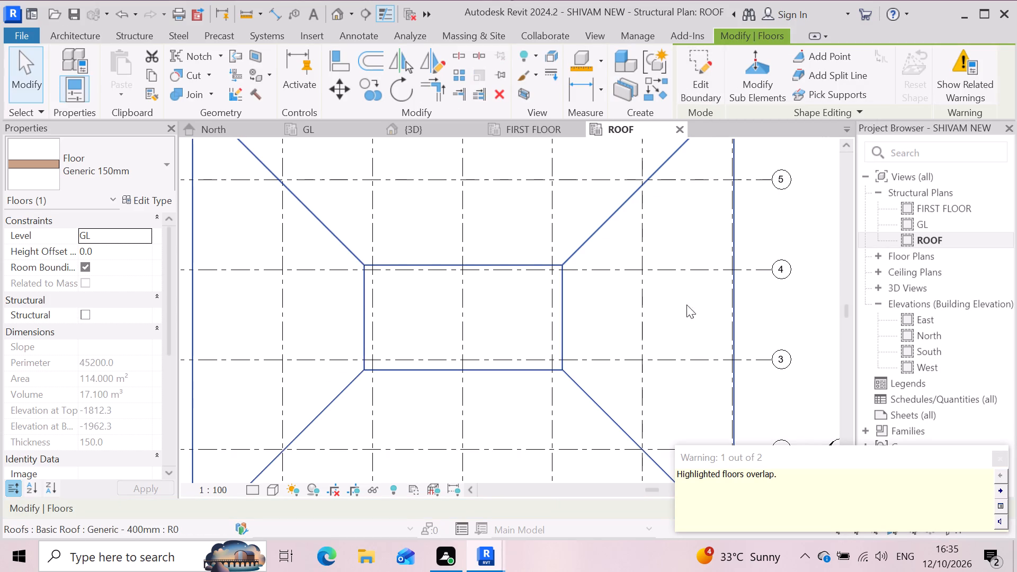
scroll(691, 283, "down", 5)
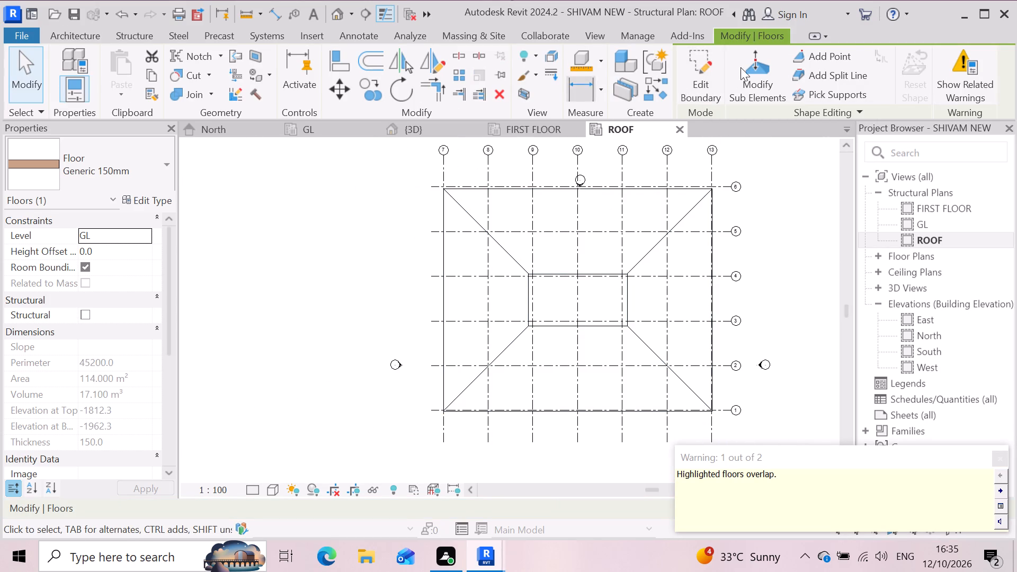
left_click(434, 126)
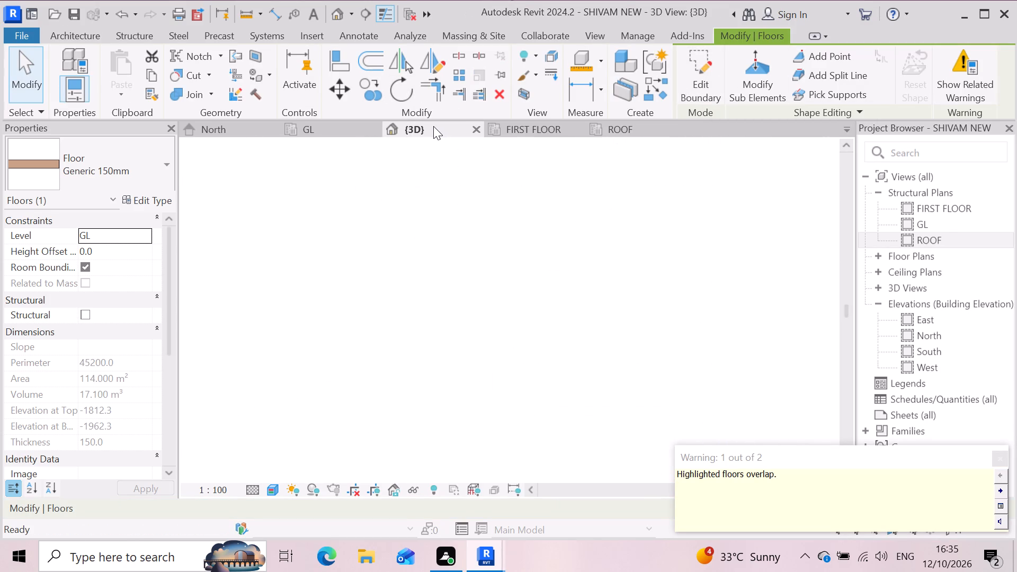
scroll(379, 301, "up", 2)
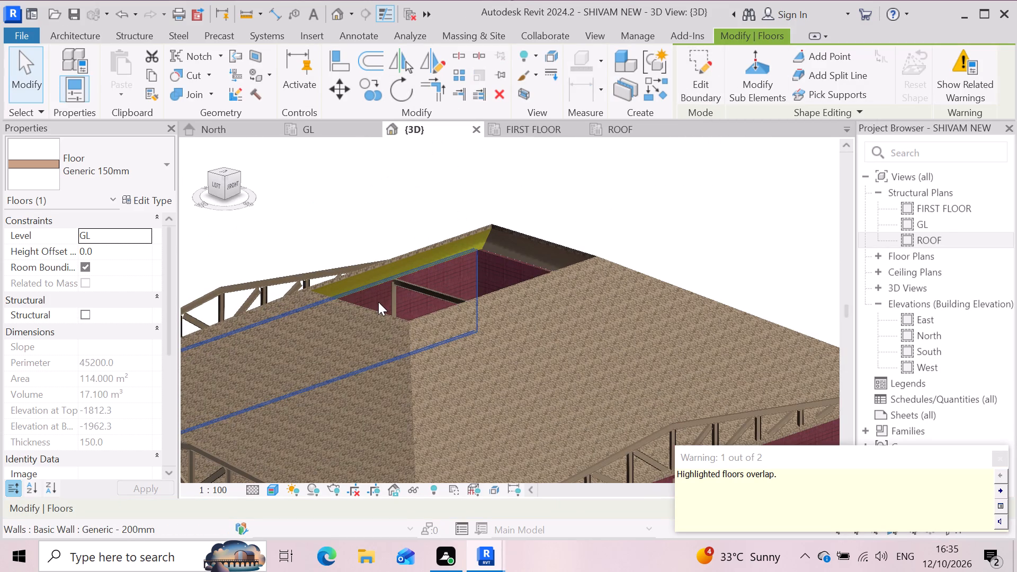
Undo the recent floor attempts back to the state with the Generic 150mm floor on level ROOF covering the roof's top opening.
key("ctrl+z")
key("ctrl+z")
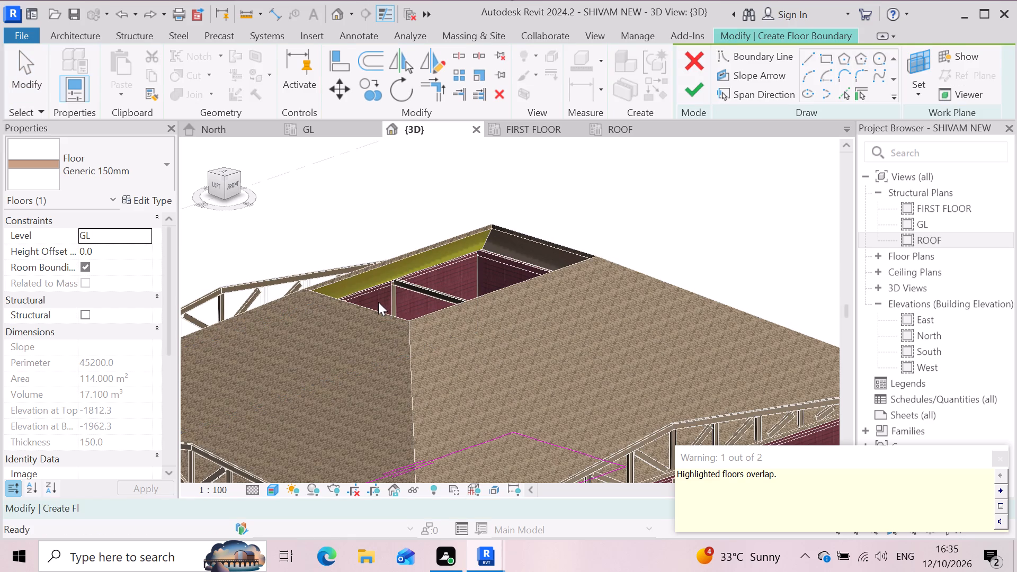
key("ctrl+z")
key("ctrl+z")
key("ctrl+z")
key("ctrl+z")
key("ctrl+z")
key("ctrl+z")
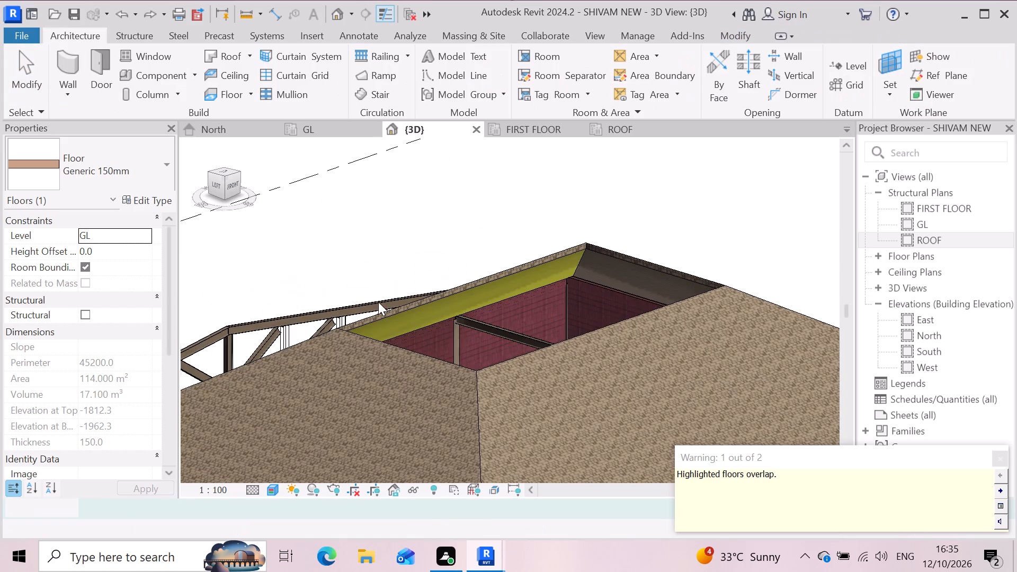
key("ctrl+z")
key("ctrl+z")
Examine the floor covering the roof's top opening and the whole building from several sides in the 3D view.
scroll(611, 300, "up", 2)
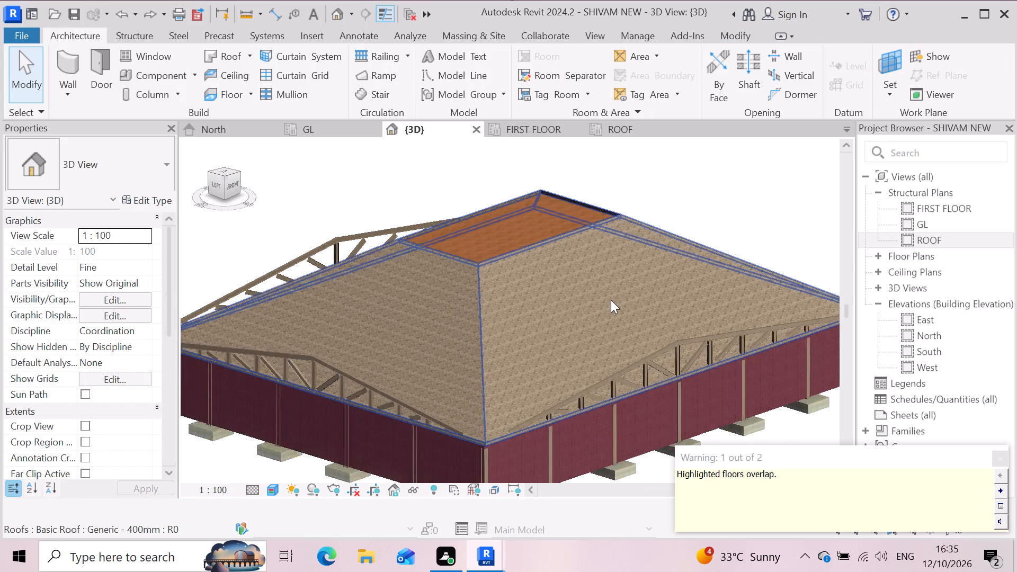
scroll(521, 257, "up", 3)
scroll(477, 284, "down", 5)
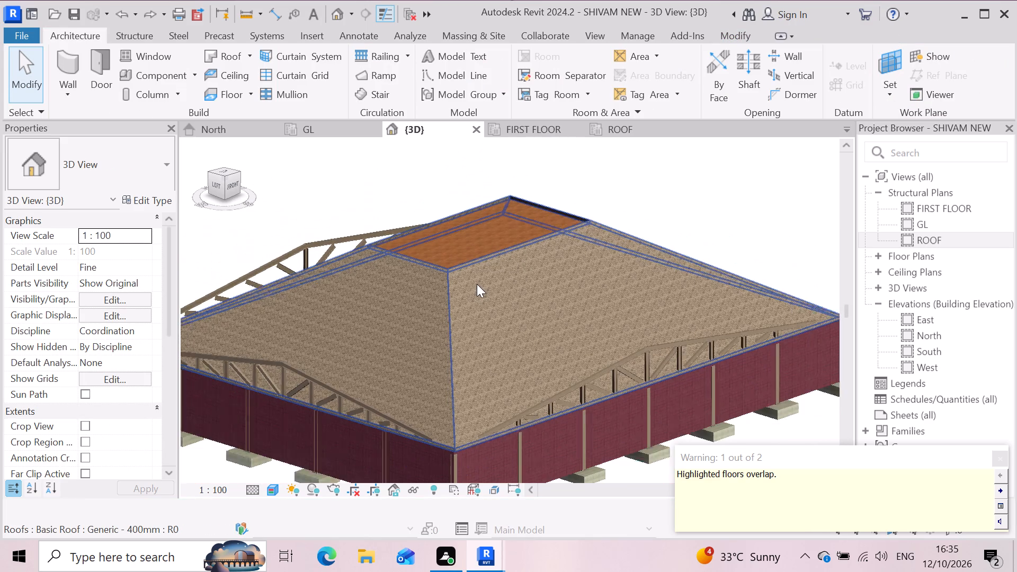
scroll(520, 285, "down", 2)
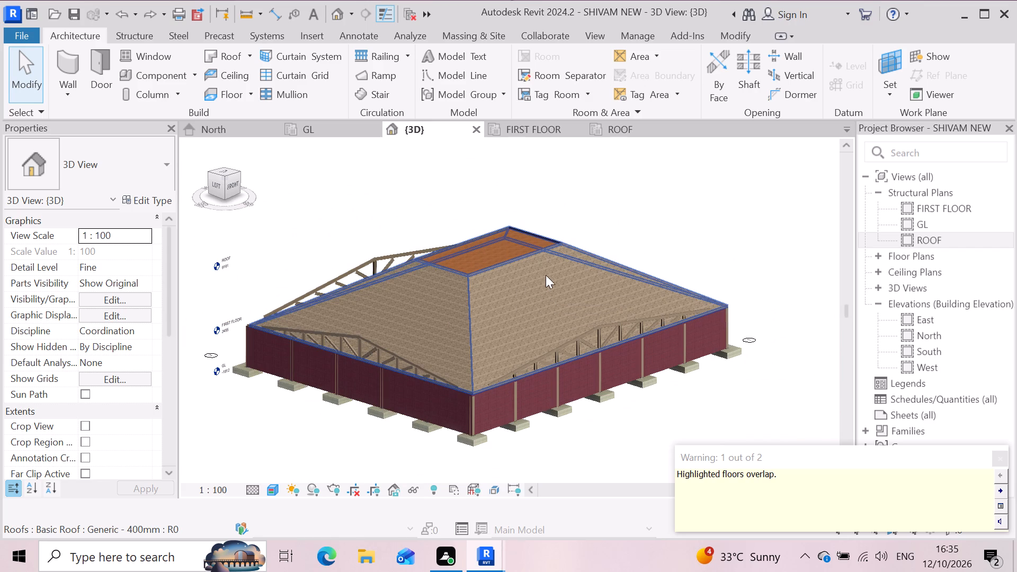
scroll(543, 265, "up", 3)
scroll(431, 275, "up", 2)
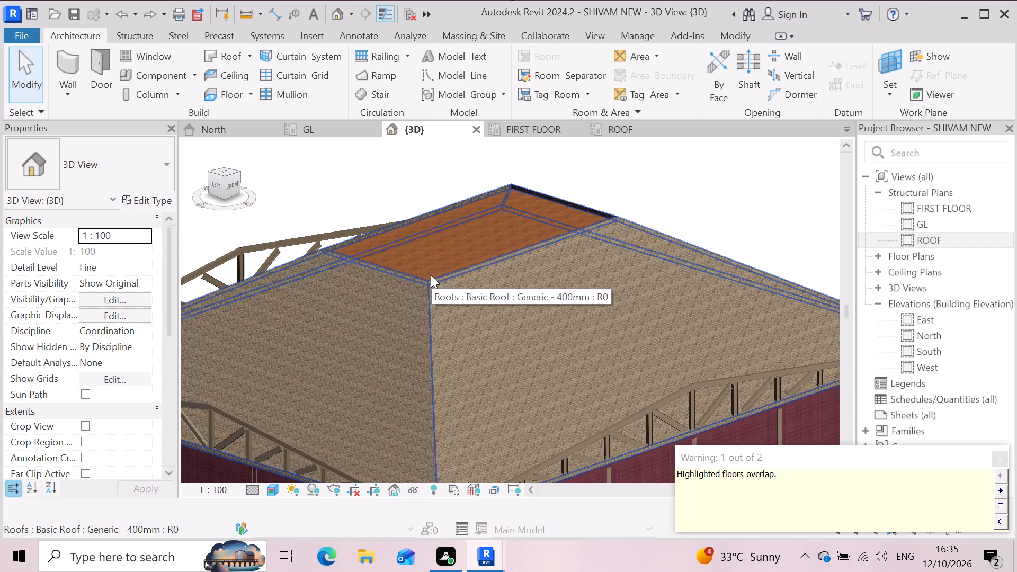
scroll(389, 276, "down", 2)
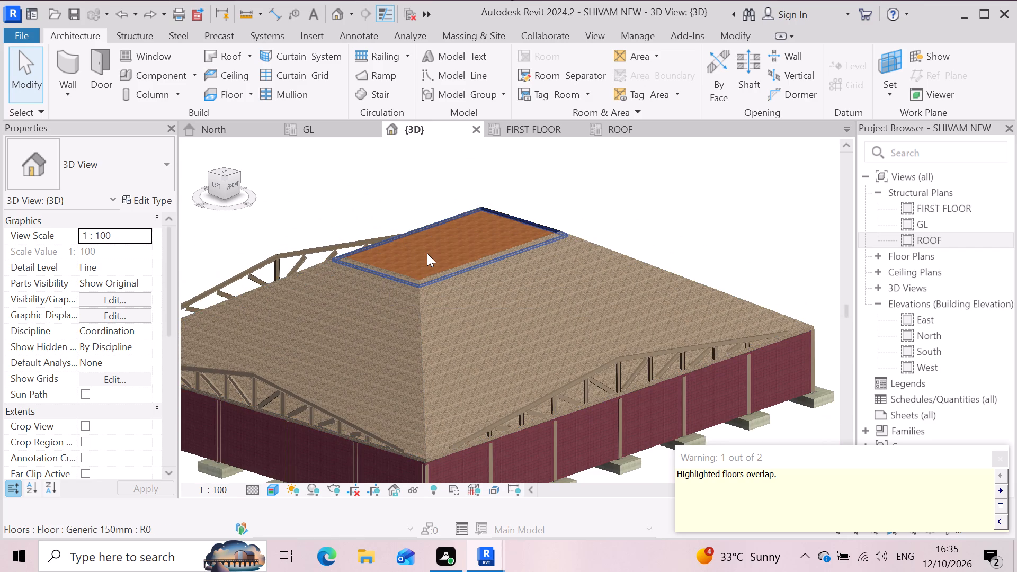
left_click(427, 253)
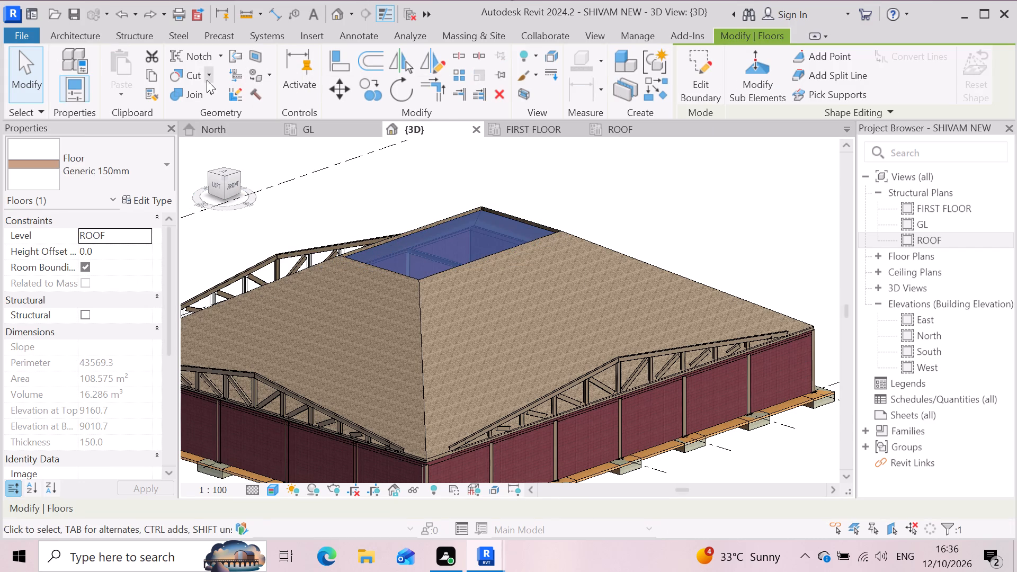
left_click(146, 39)
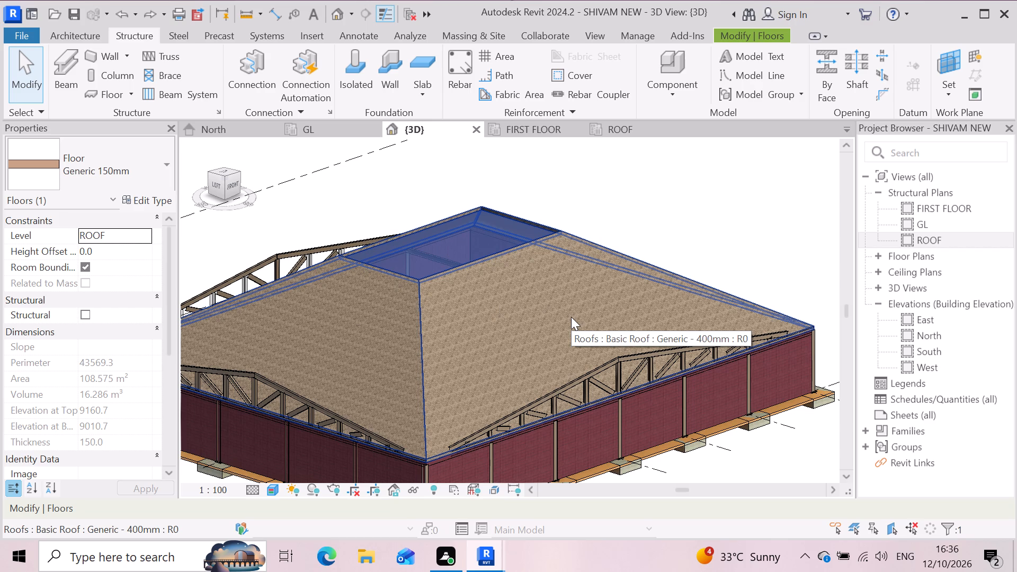
left_click(653, 225)
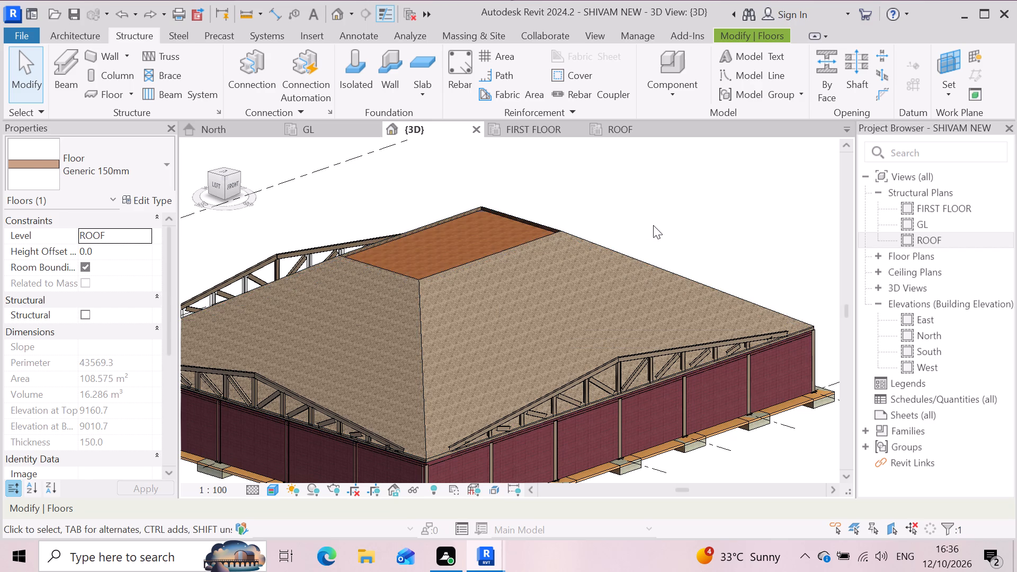
scroll(595, 293, "down", 2)
scroll(620, 361, "up", 1)
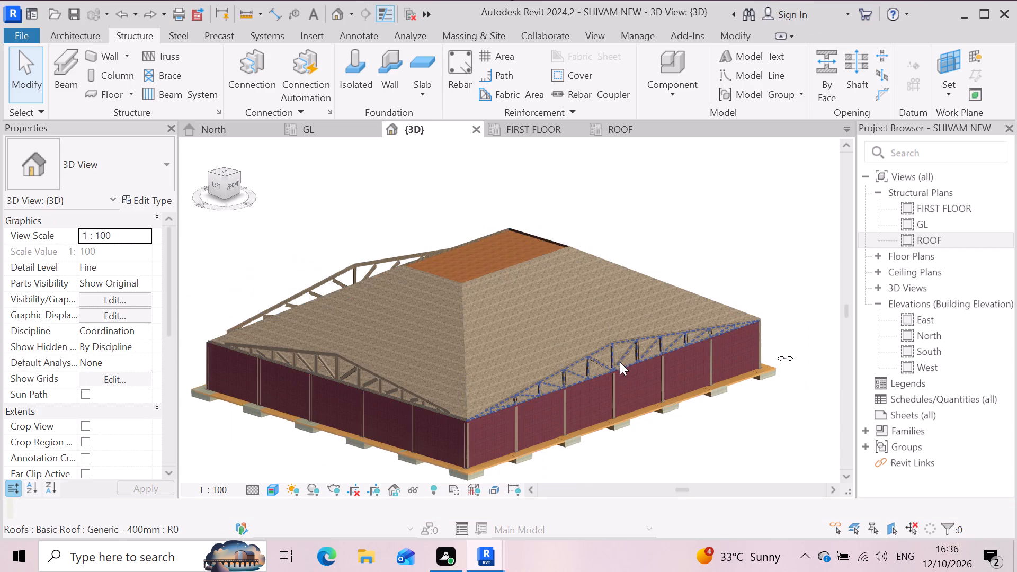
scroll(445, 312, "down", 3)
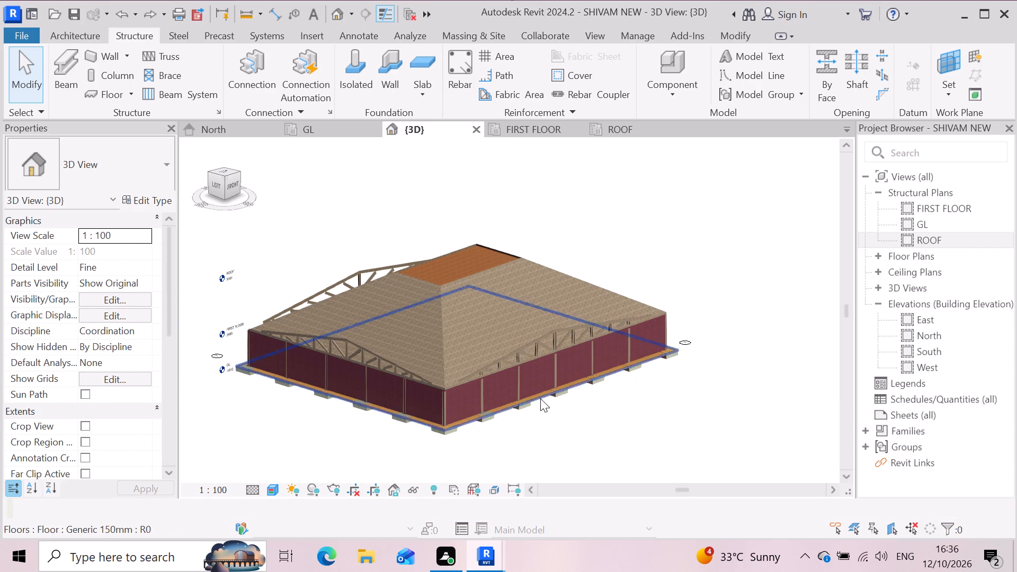
middle_click_drag(469, 446, 571, 431, "shift")
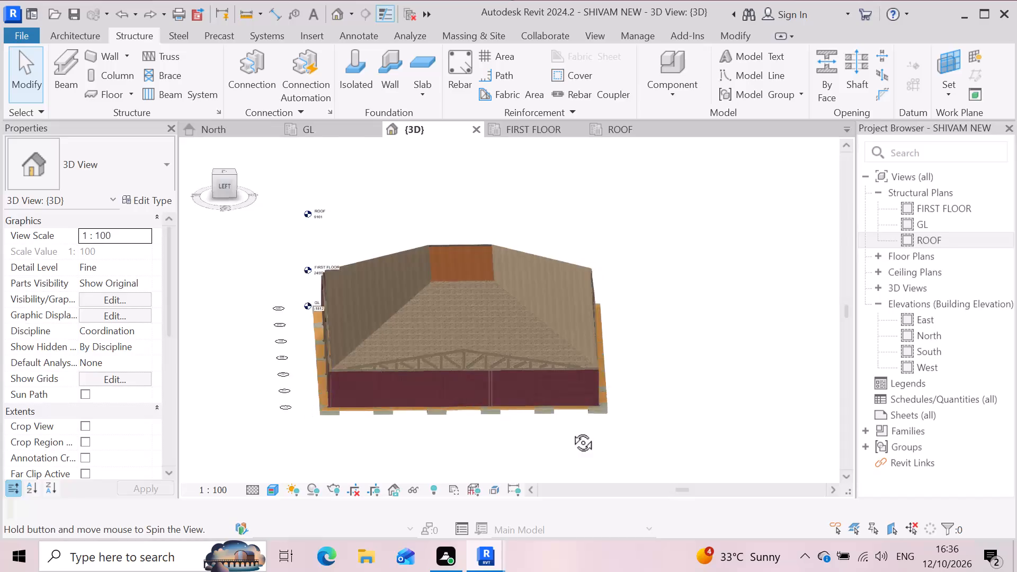
middle_click_drag(571, 431, 608, 434, "shift")
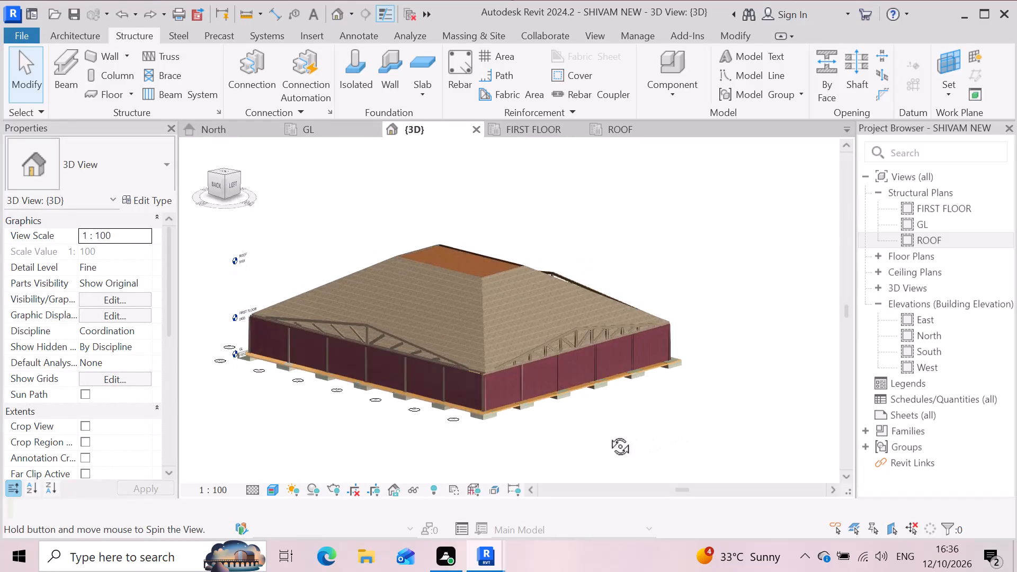
middle_click_drag(608, 434, 412, 442, "shift")
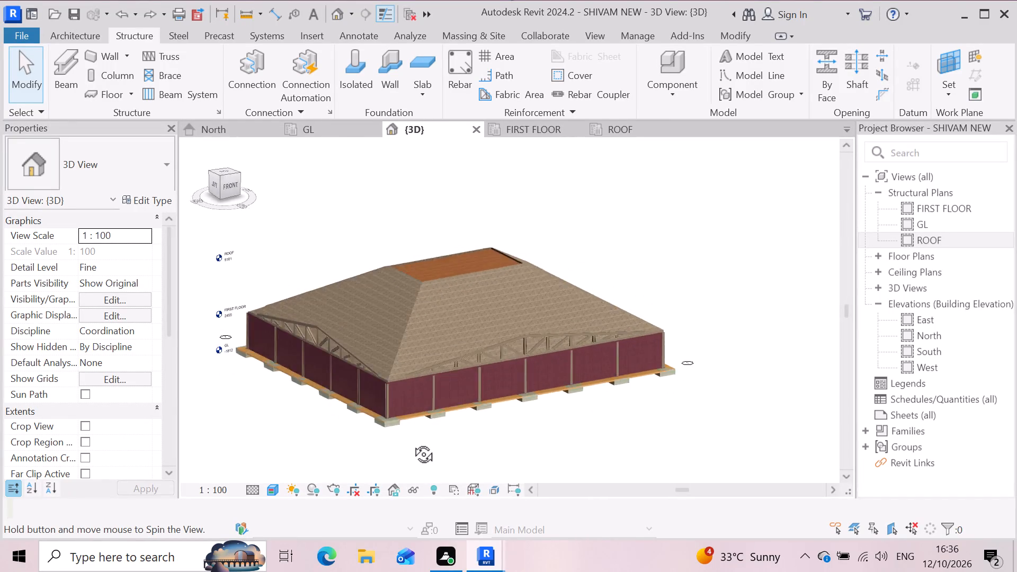
middle_click_drag(412, 442, 400, 441, "shift")
scroll(454, 390, "up", 3)
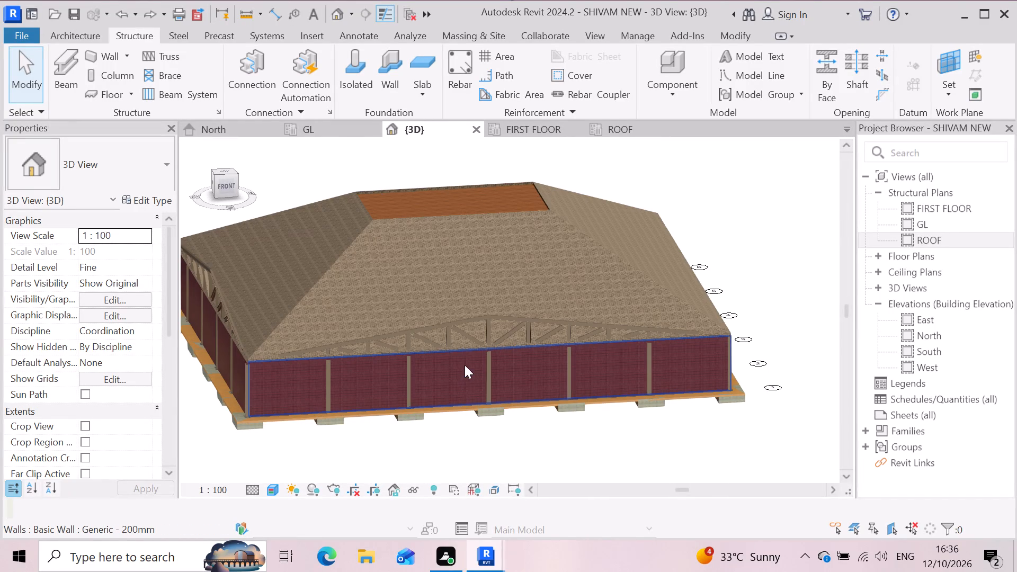
scroll(470, 348, "down", 2)
scroll(396, 321, "up", 3)
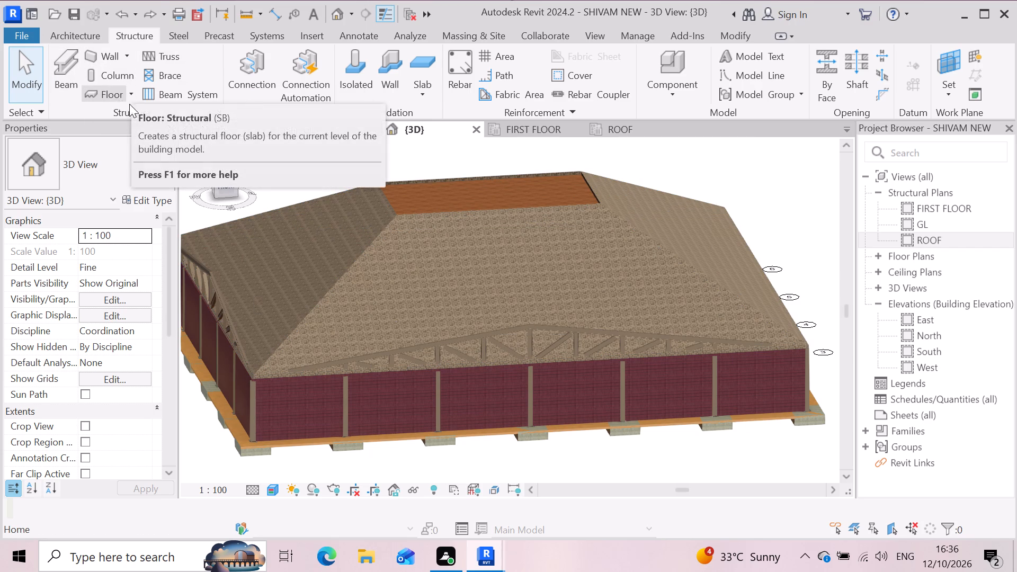
Place an M_Single-Flush 0915 x 2134mm door in the first bay of the front wall, about 3700 mm from its left-hand corner.
left_click(84, 29)
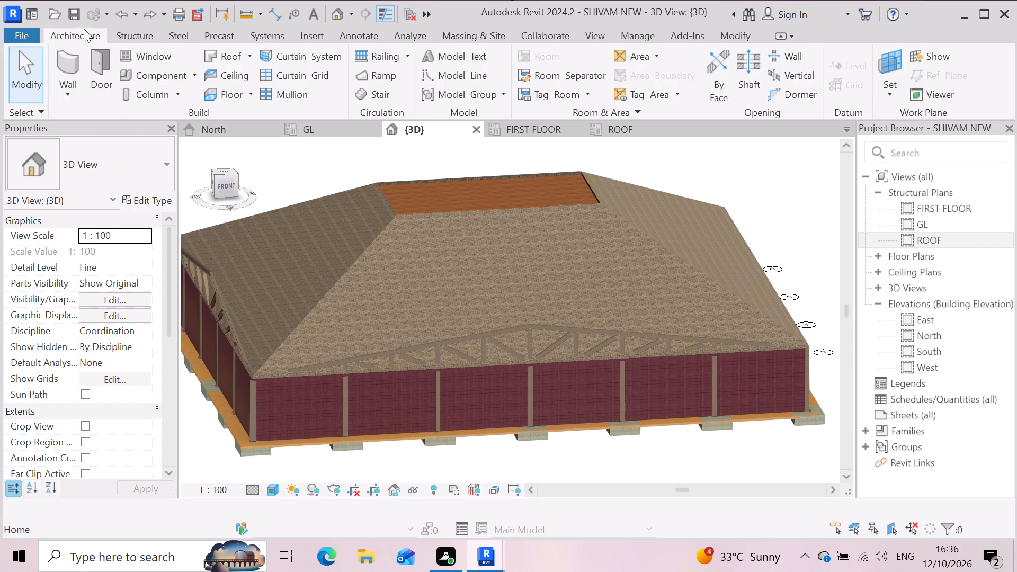
left_click(98, 64)
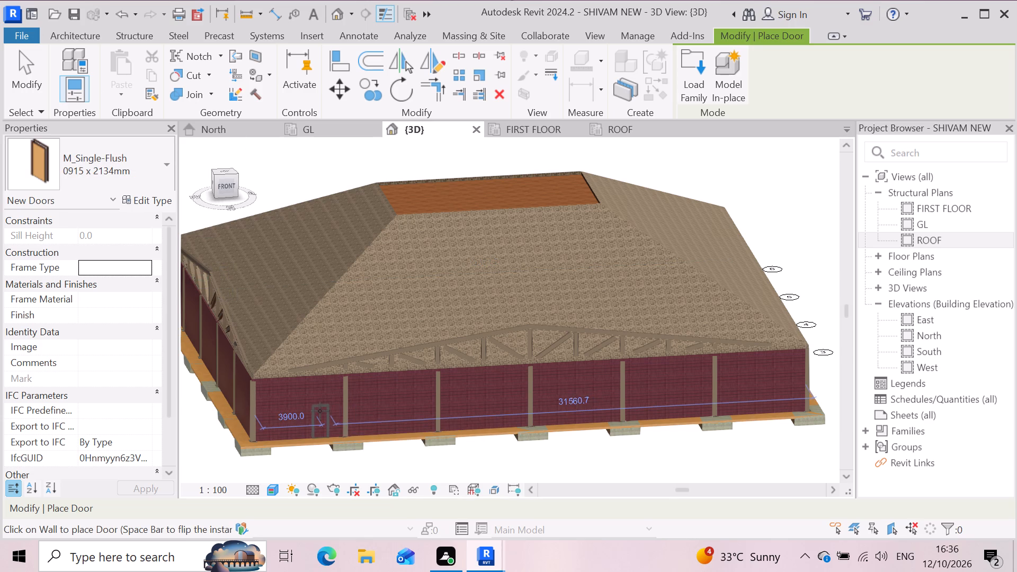
scroll(320, 411, "up", 4)
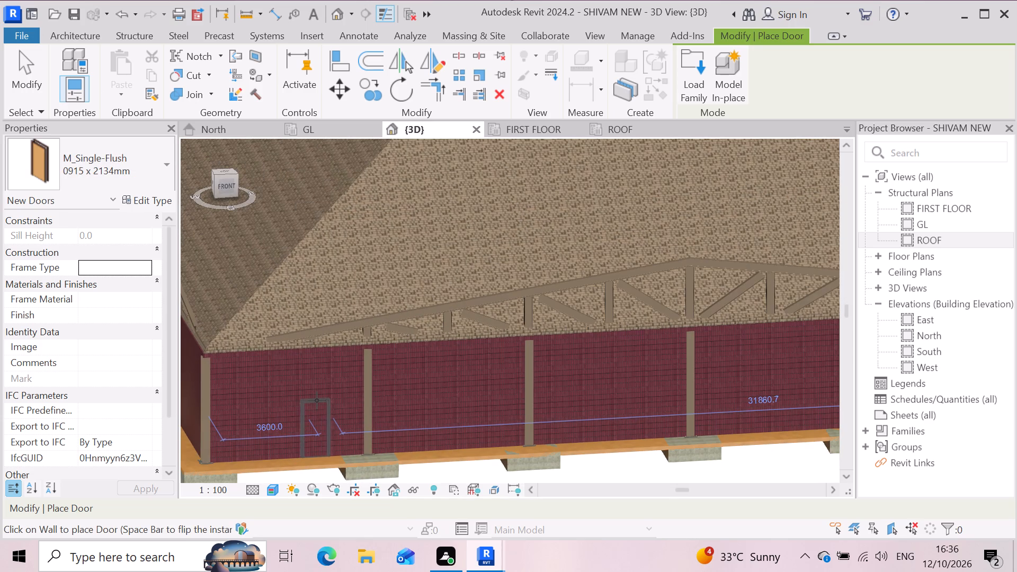
left_click(317, 400)
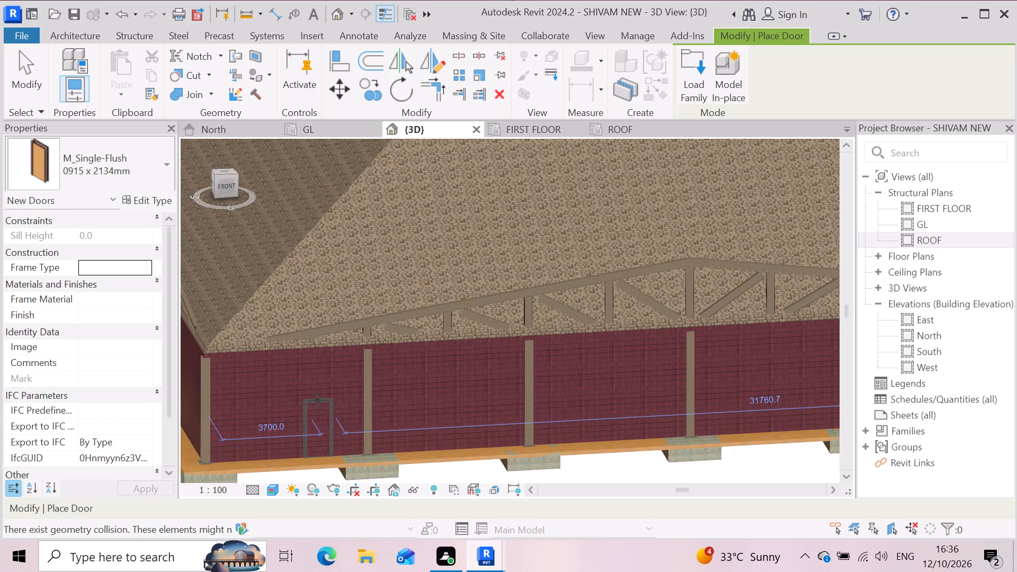
Place another M_Single-Flush 0915 x 2134mm door in the front wall's second bay, about 4600 mm from the first door.
left_click(465, 422)
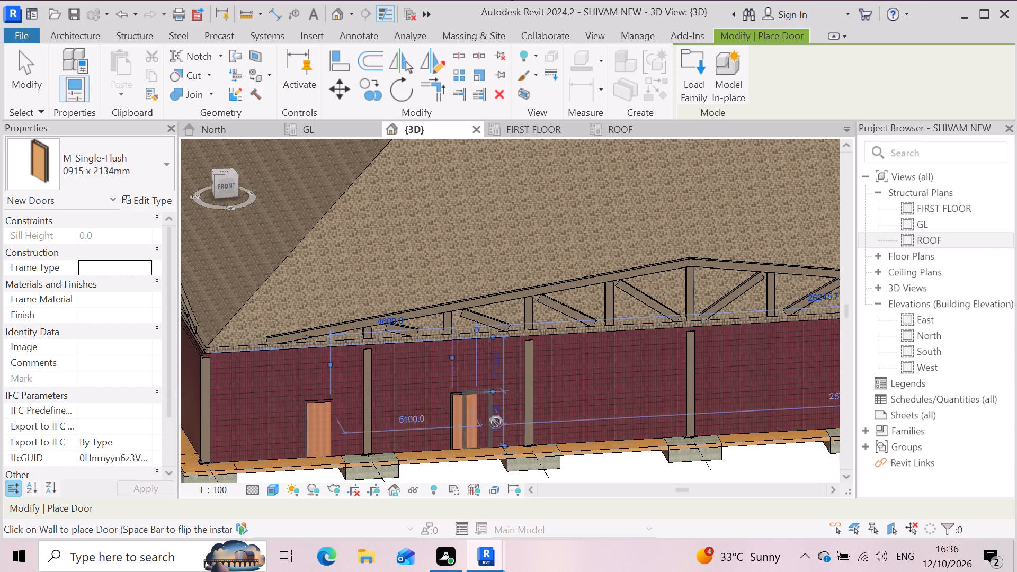
scroll(586, 428, "down", 4)
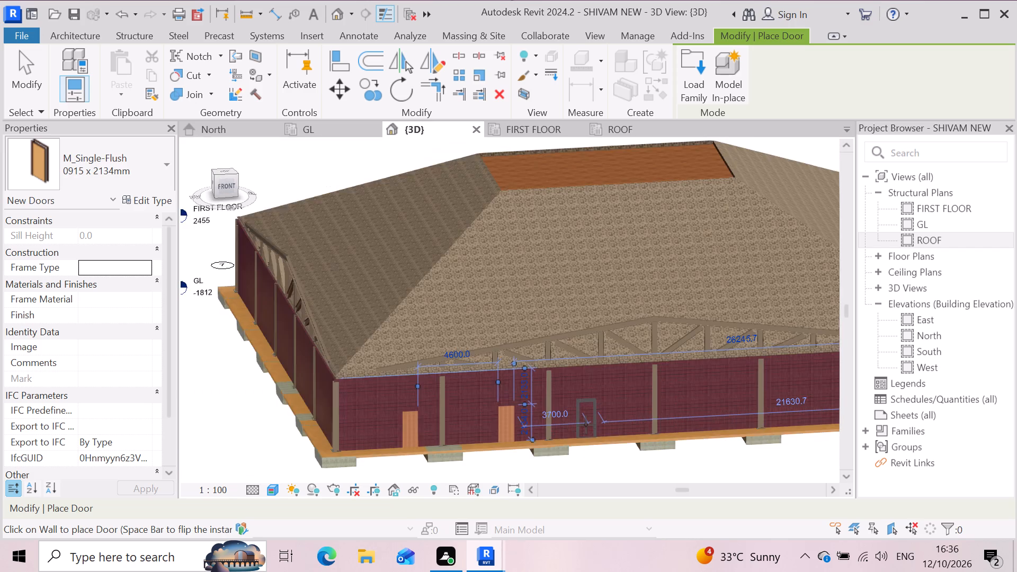
scroll(586, 425, "down", 2)
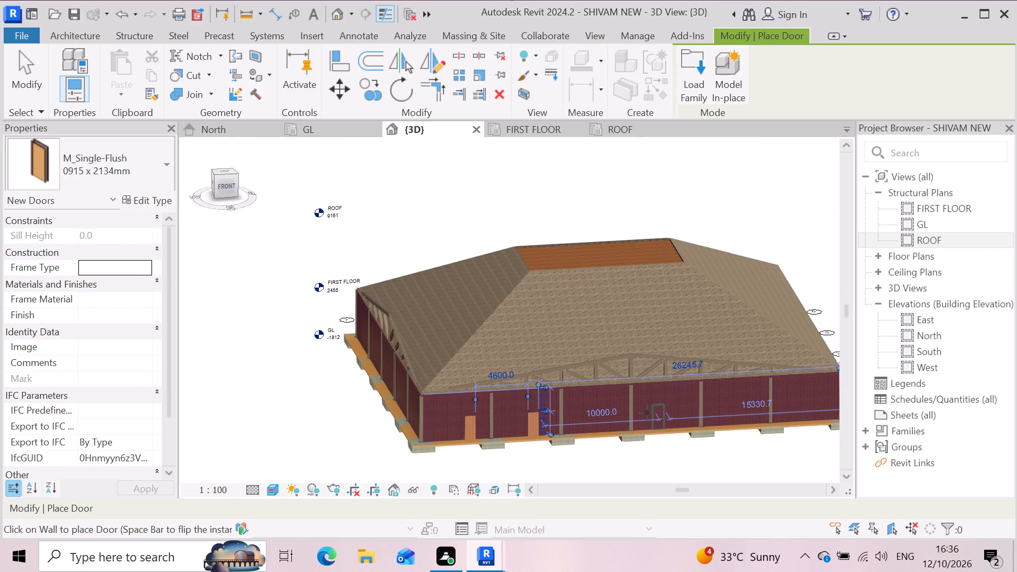
Start loading a door family and open the Doors folder of the US family library.
left_click(165, 162)
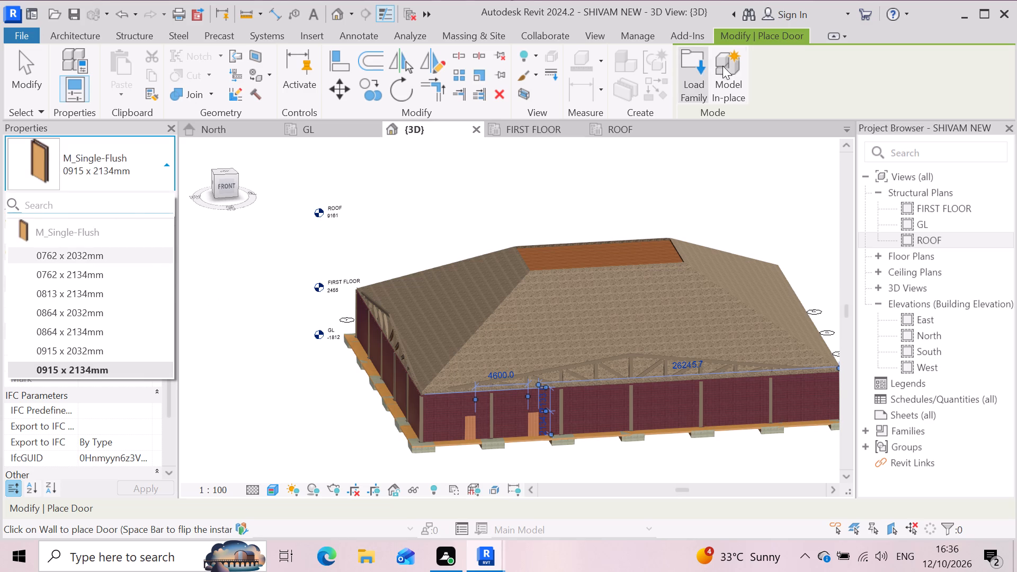
left_click(695, 69)
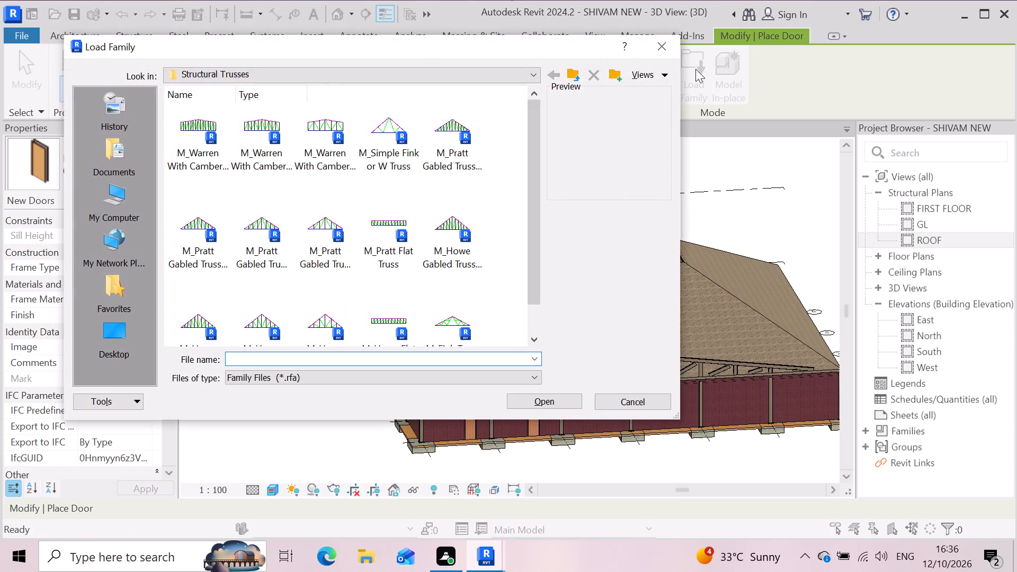
left_click(576, 77)
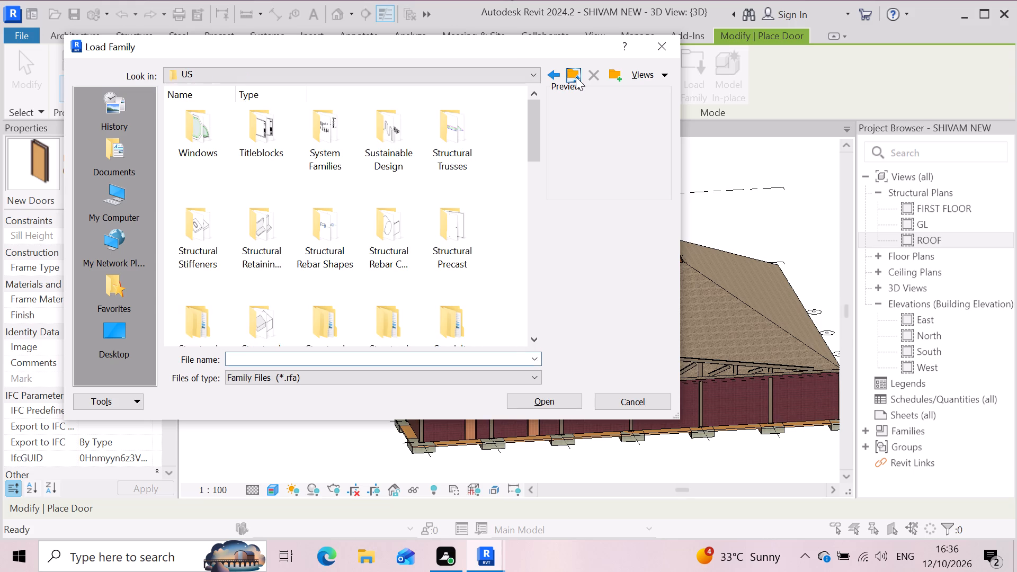
scroll(400, 198, "down", 2)
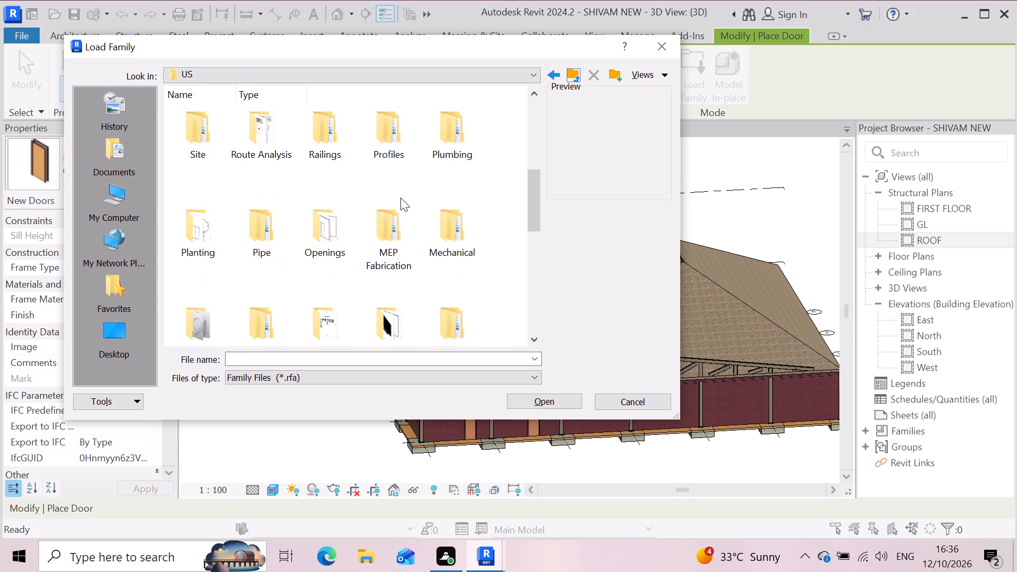
scroll(400, 198, "down", 1)
double_click(397, 274)
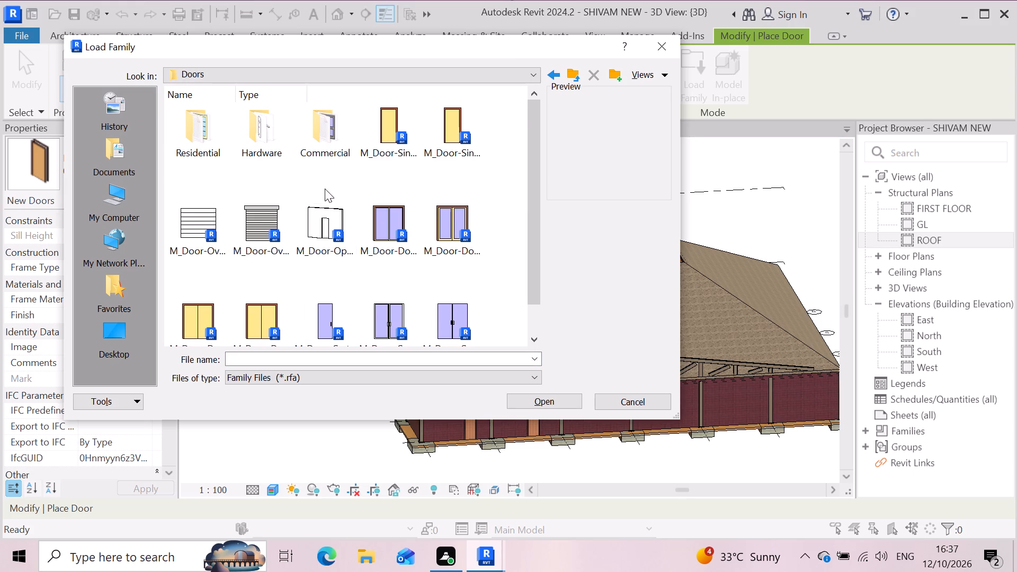
Load the M_Door-Double-Glass family from the Doors folder with its 1700 x 2000mm type.
scroll(325, 189, "down", 2)
scroll(417, 249, "down", 3)
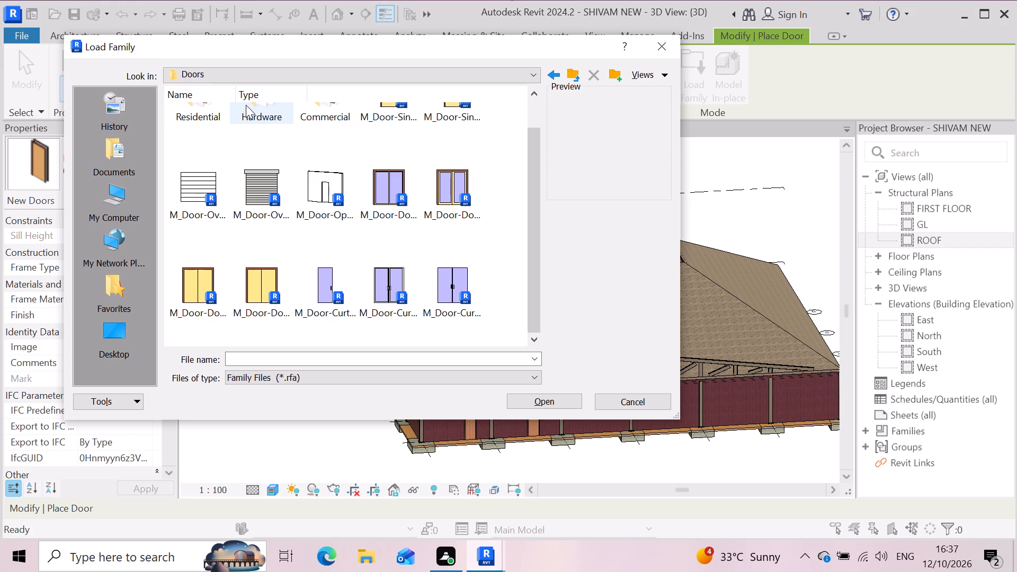
left_click(194, 115)
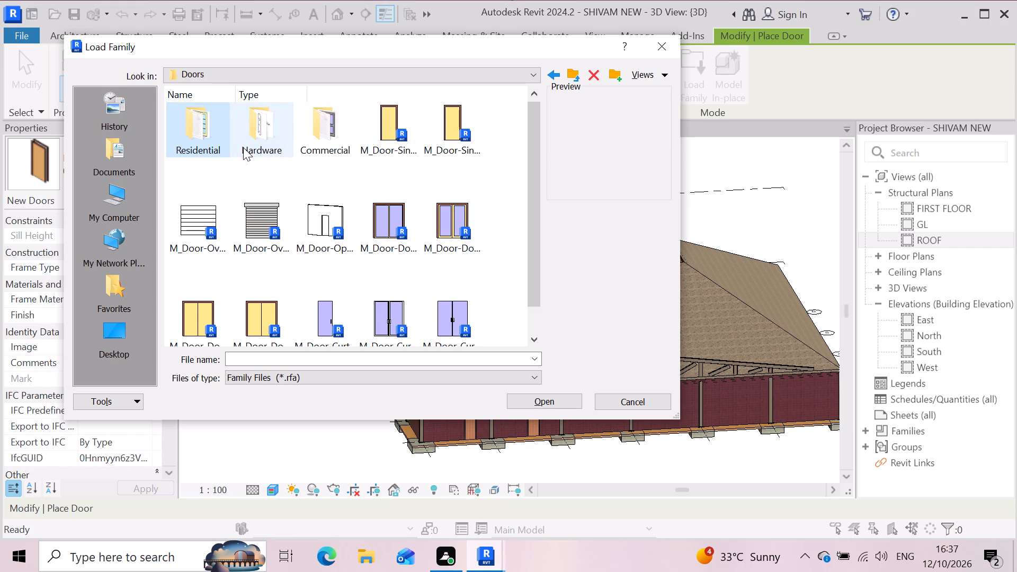
left_click(243, 147)
left_click(307, 153)
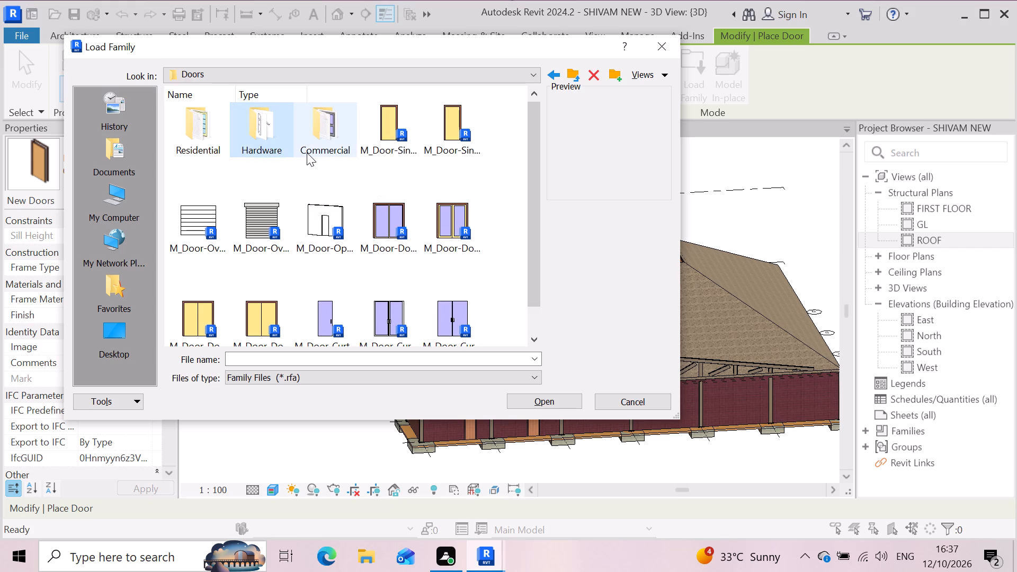
left_click(381, 155)
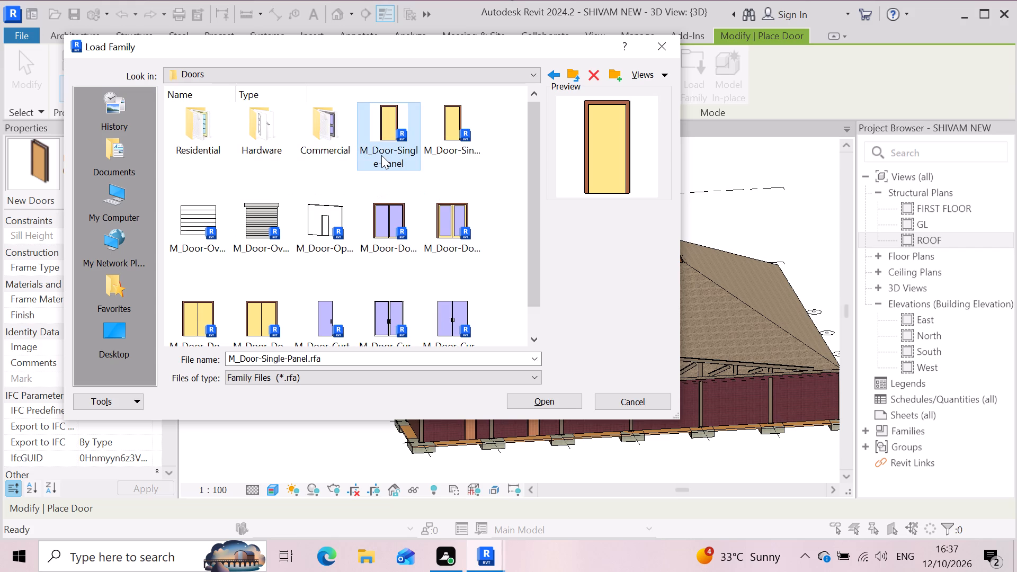
left_click(457, 151)
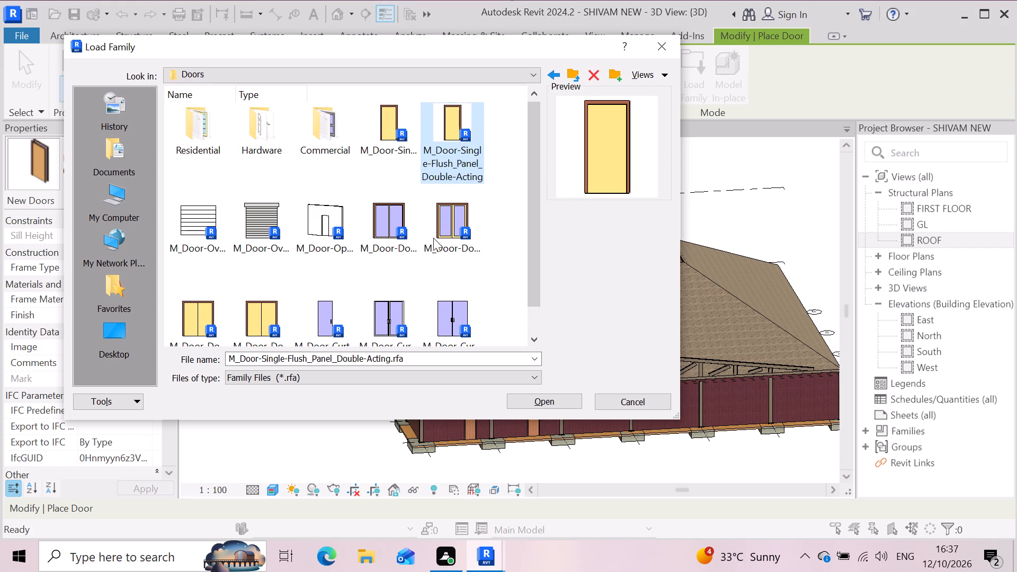
scroll(442, 244, "down", 3)
left_click(449, 196)
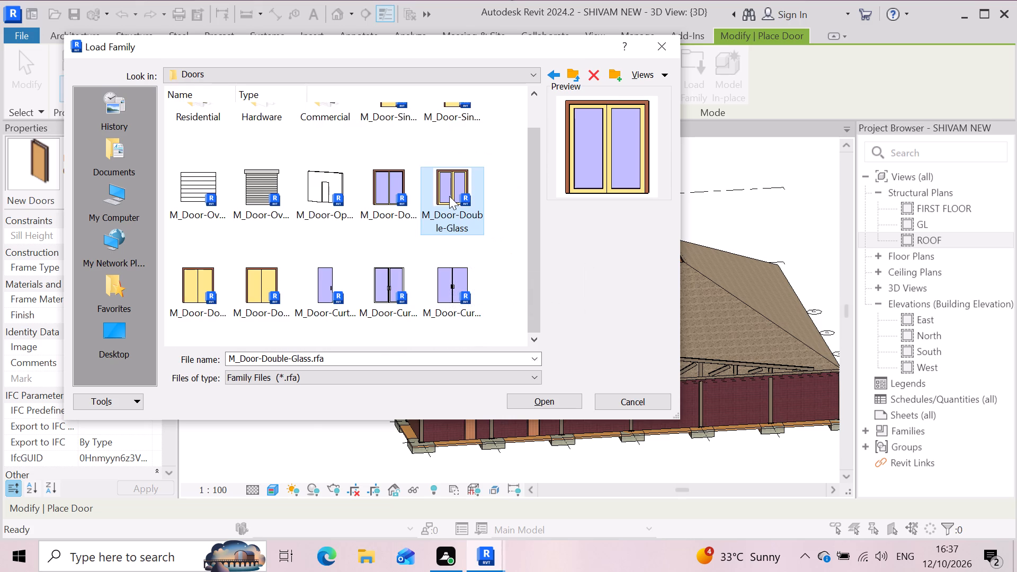
left_click(548, 392)
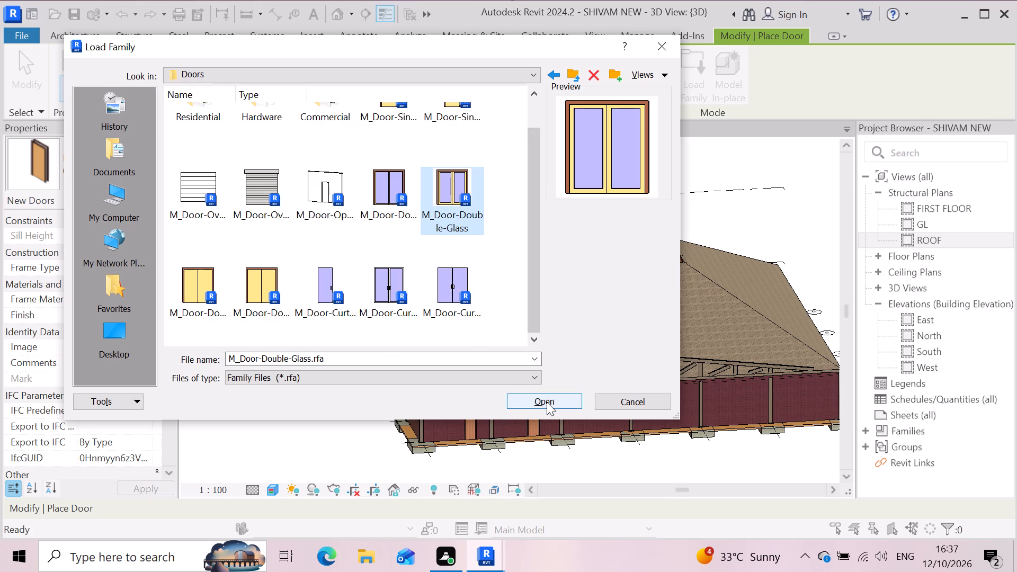
left_click(547, 402)
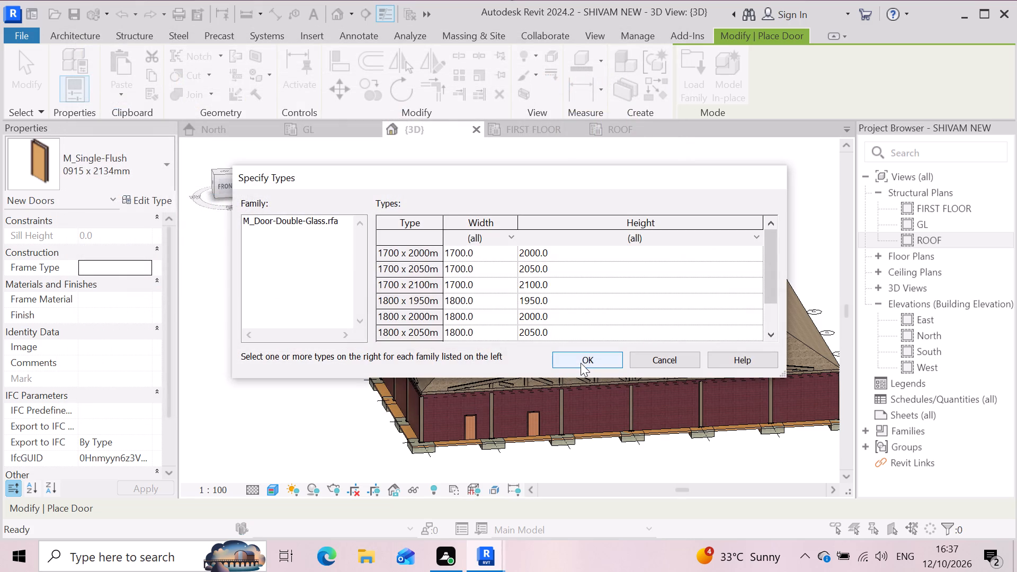
left_click(581, 363)
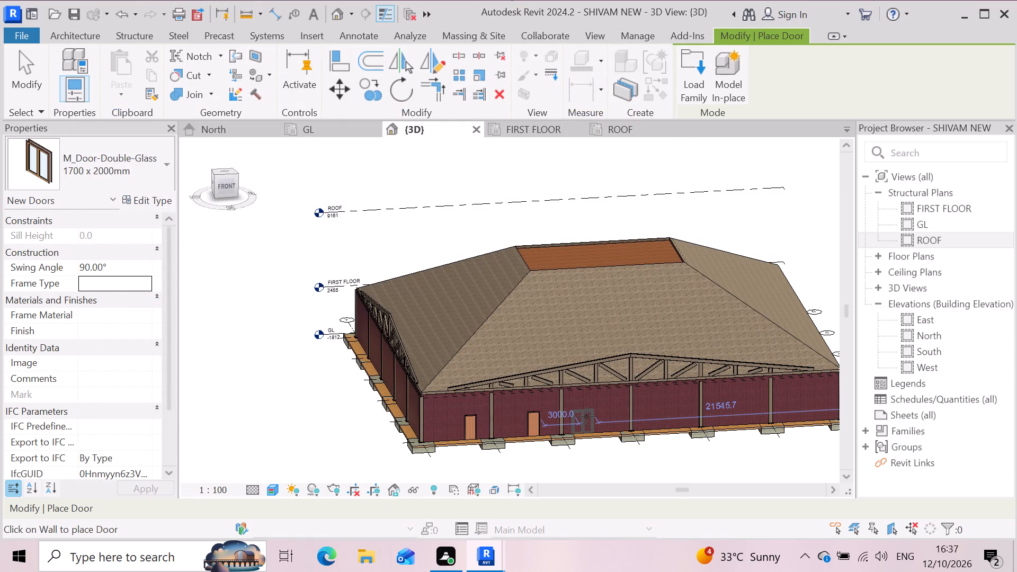
Place M_Door-Double-Glass 1700 x 2000mm doors in the front wall's third and fourth bays, about 3900 and 4700 mm from the preceding doors.
scroll(587, 416, "up", 8)
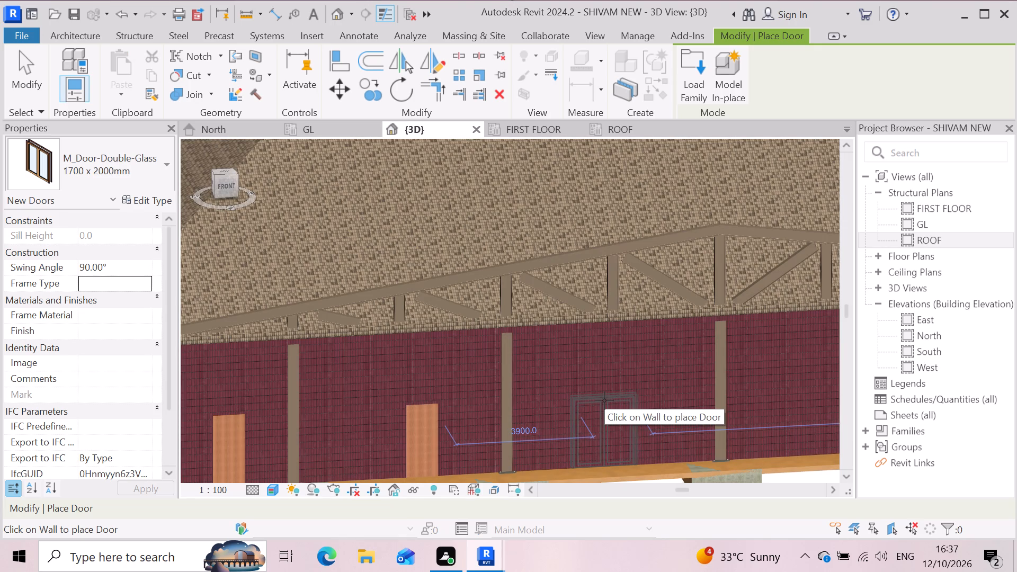
left_click(604, 400)
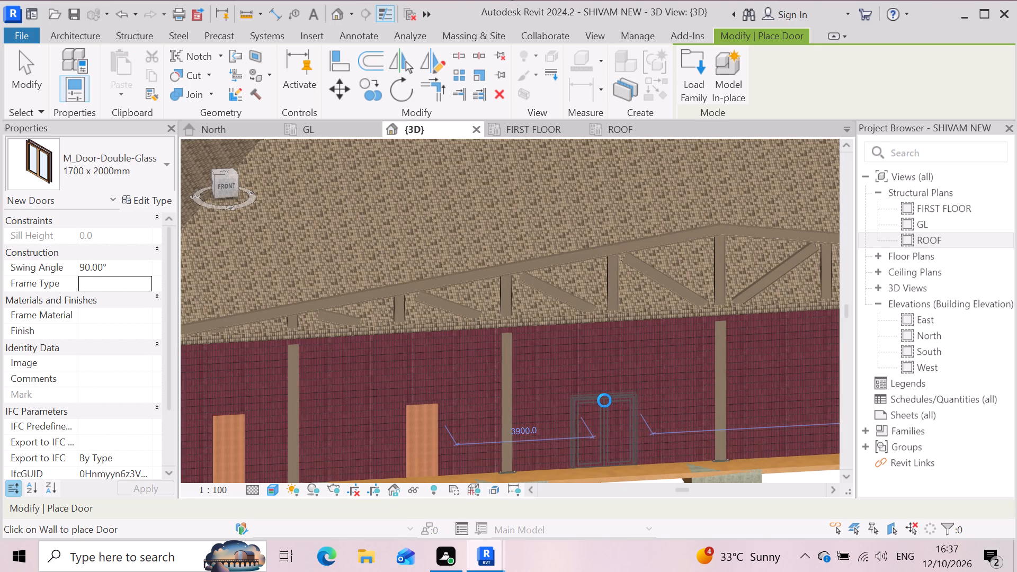
scroll(540, 391, "down", 4)
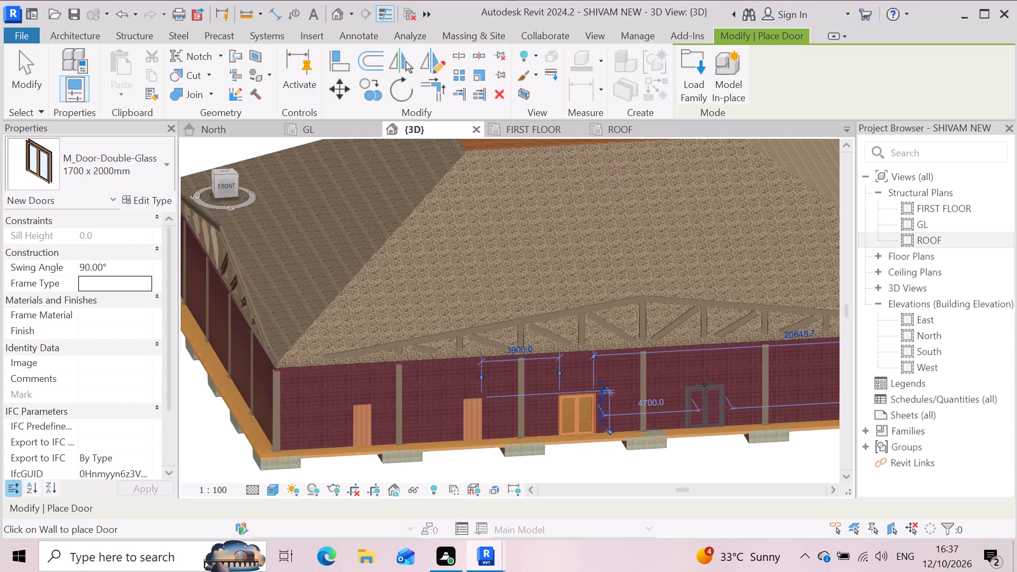
left_click(704, 385)
scroll(584, 390, "down", 4)
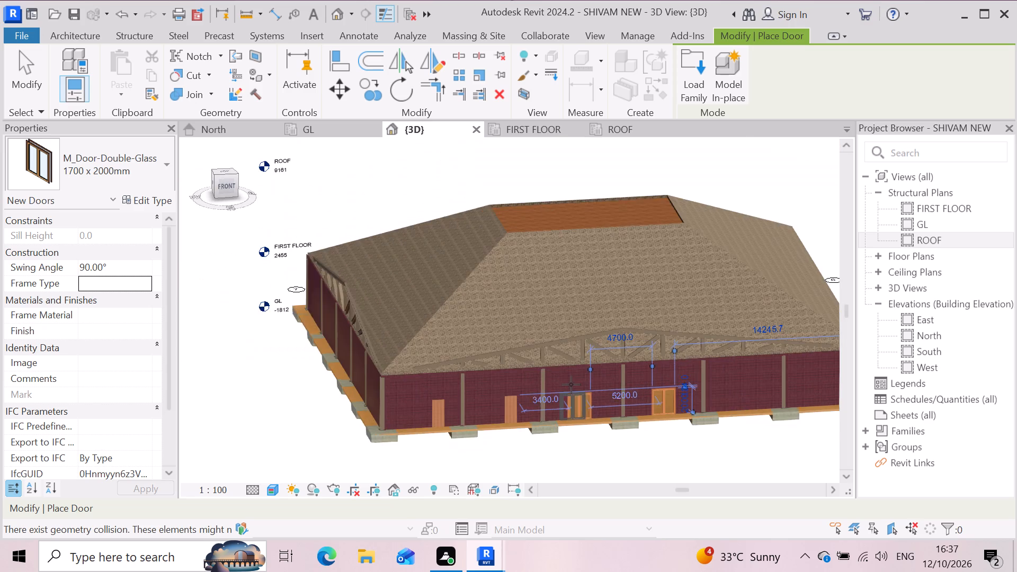
Place an M_Door-Double-Glass 1700 x 2000mm door in each of the six bays of the back wall.
scroll(697, 383, "up", 2)
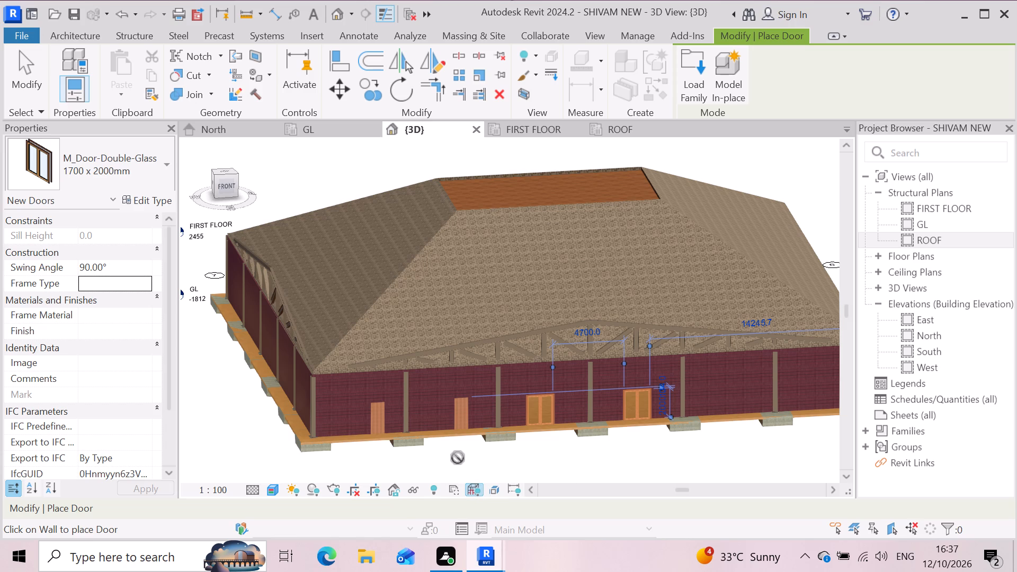
middle_click_drag(458, 458, 639, 452, "shift")
middle_click_drag(647, 424, 649, 418, "shift")
scroll(651, 390, "down", 4)
scroll(563, 464, "up", 2)
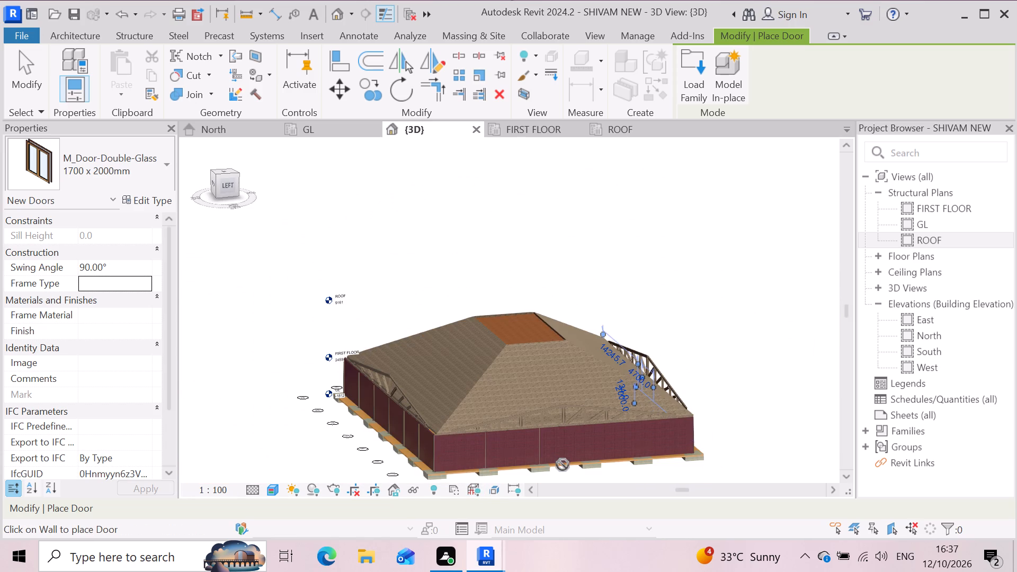
scroll(563, 464, "up", 1)
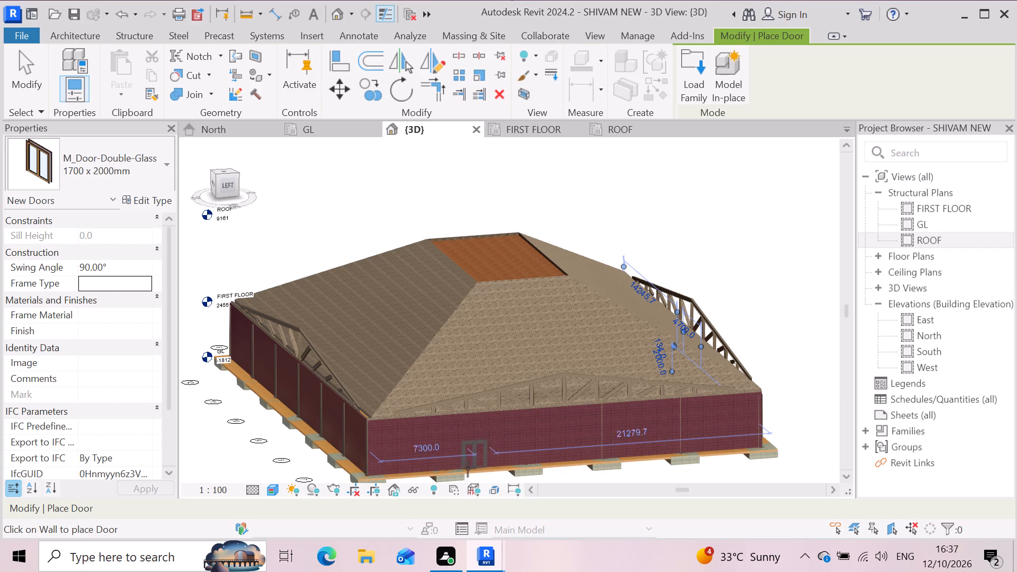
middle_click_drag(466, 469, 556, 445, "shift")
left_click(499, 405, "shift")
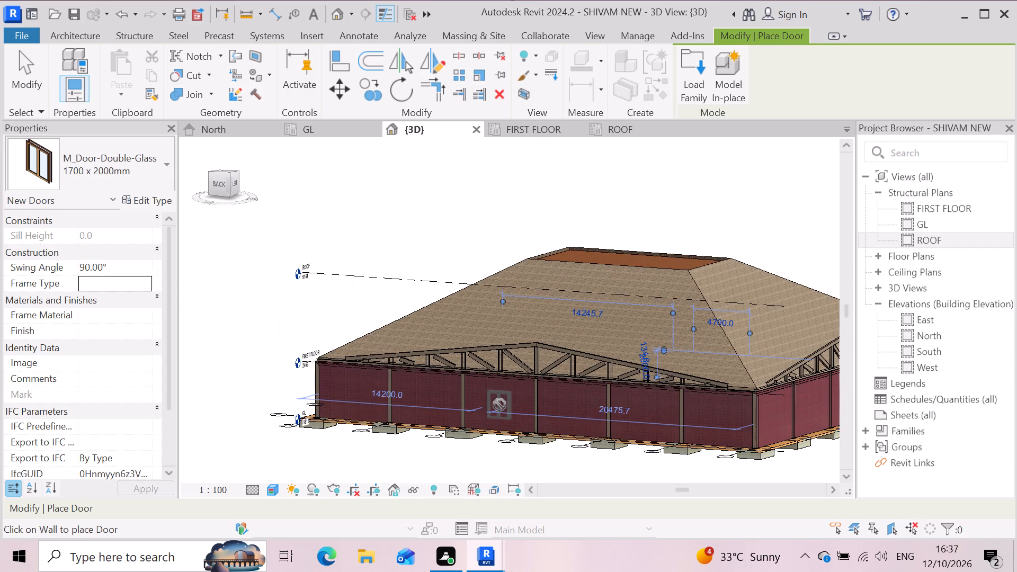
left_click(635, 404)
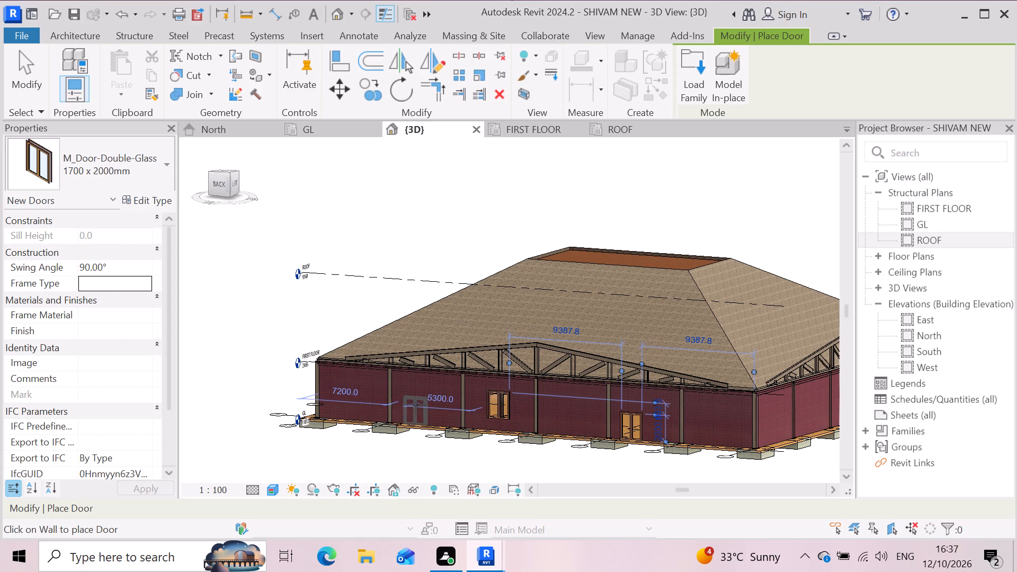
left_click(416, 405)
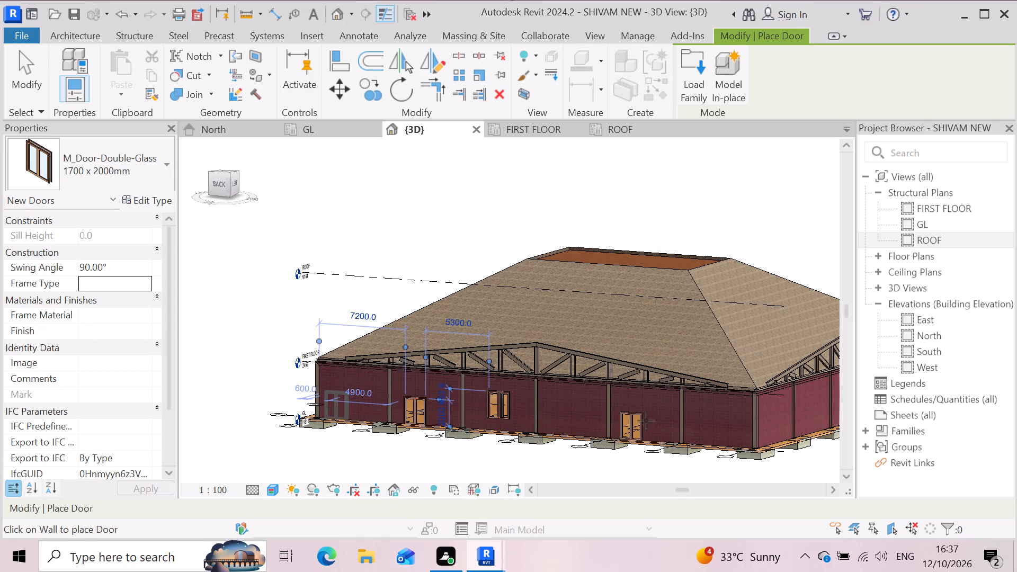
left_click(717, 417)
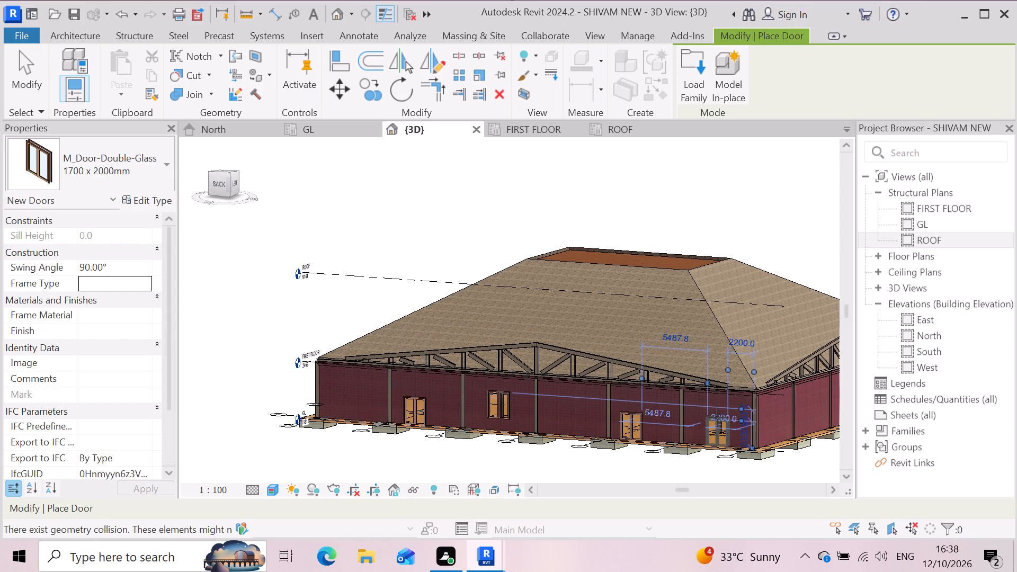
left_click(555, 413)
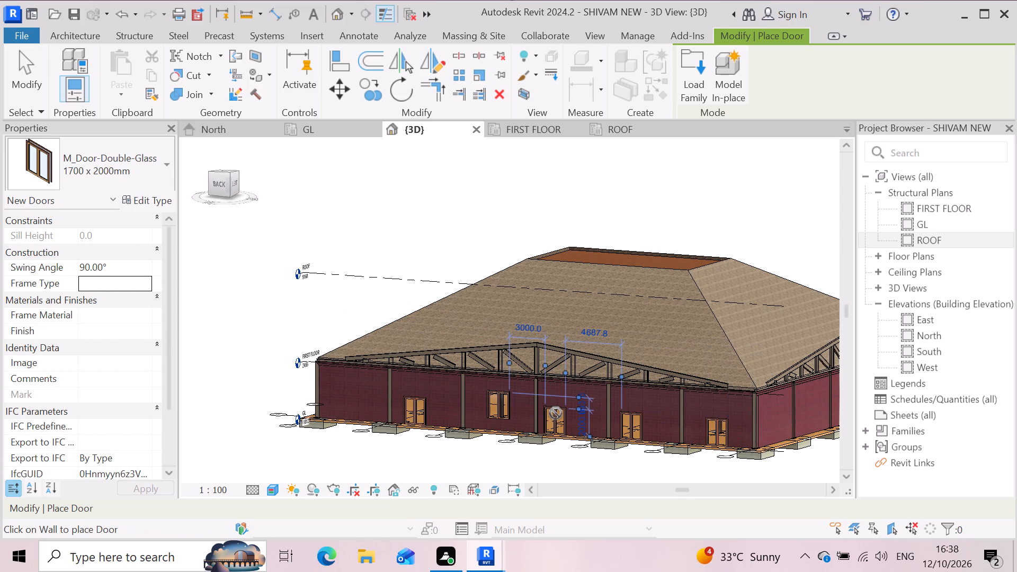
left_click(334, 410)
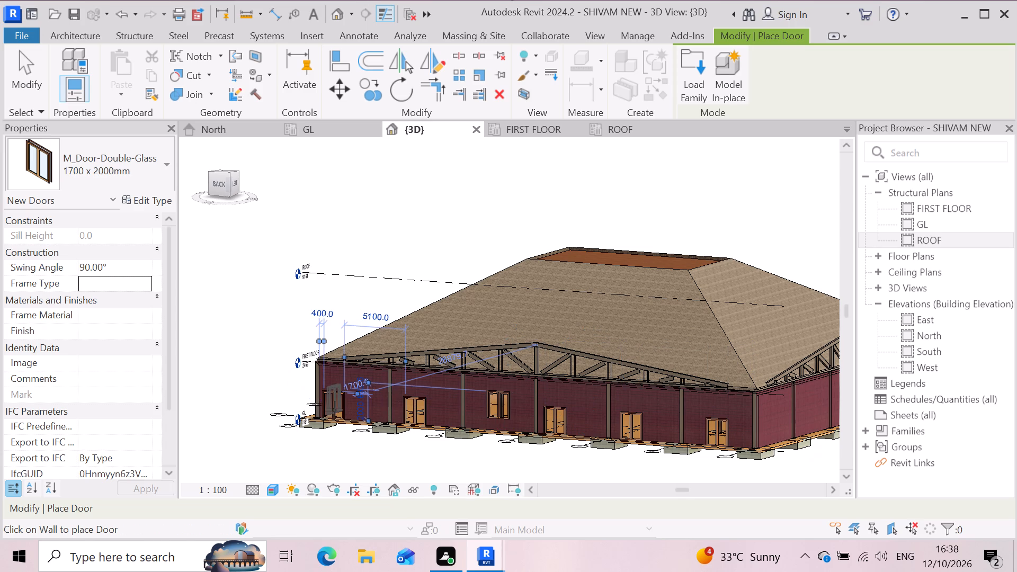
key("Escape")
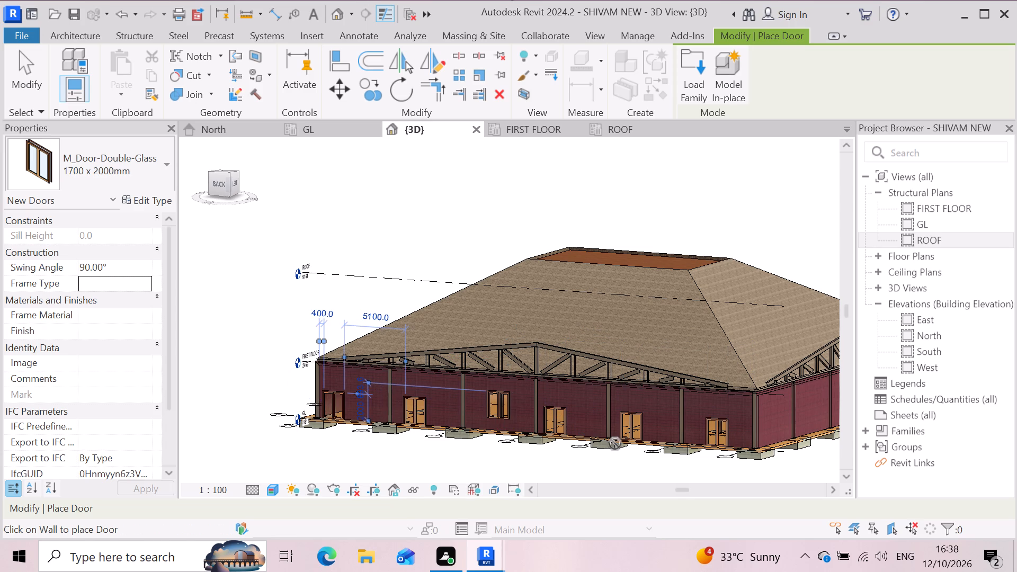
Delete the raised double-glass door in the third bay of the back wall.
scroll(511, 416, "up", 5)
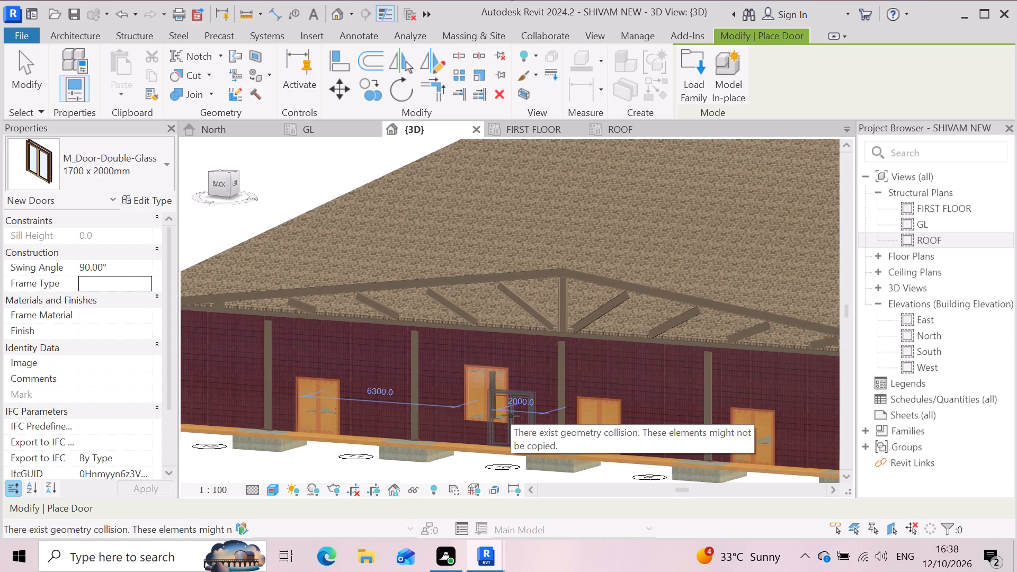
key("Escape")
left_click(508, 405)
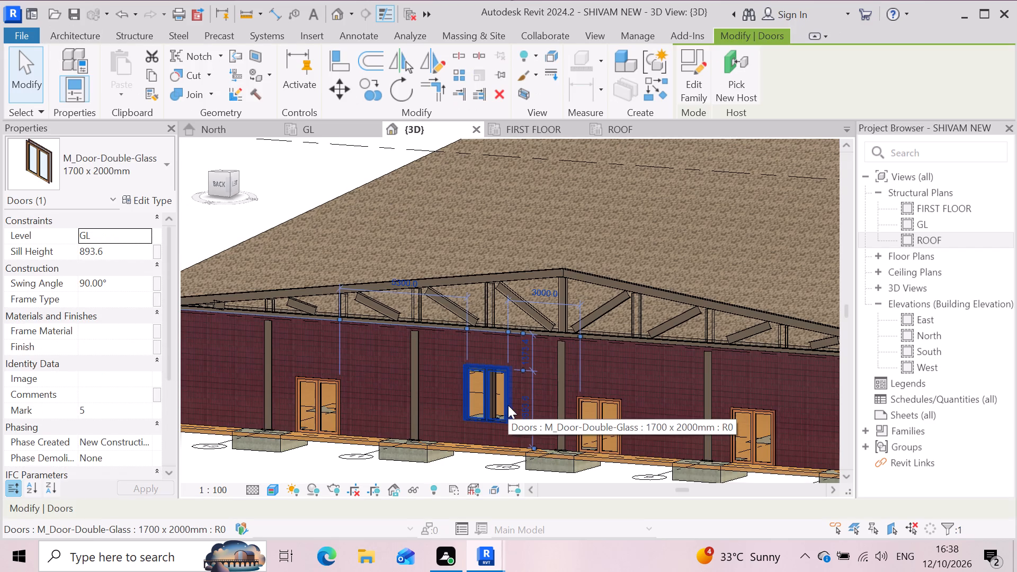
key("Delete")
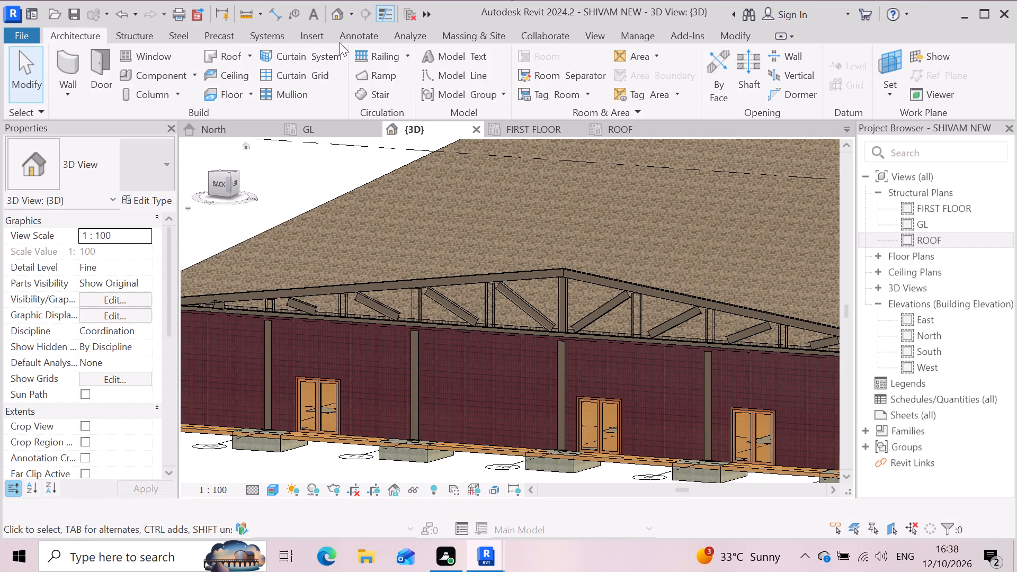
Place an M_Door-Double-Glass 1700 x 2000mm door in the back wall's empty third bay, about 5400 and 2900 mm from its neighbours.
left_click(95, 63)
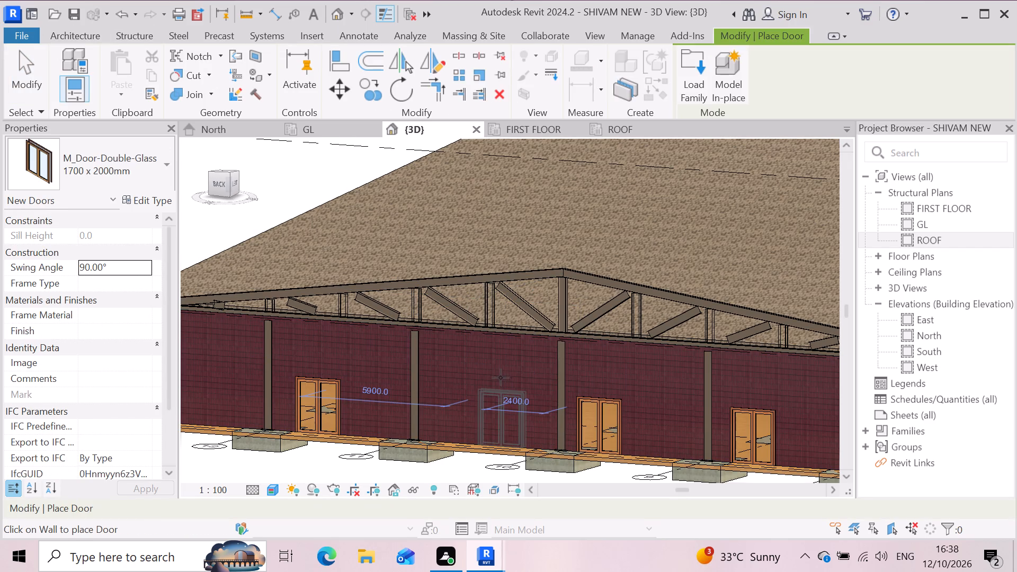
left_click(490, 381)
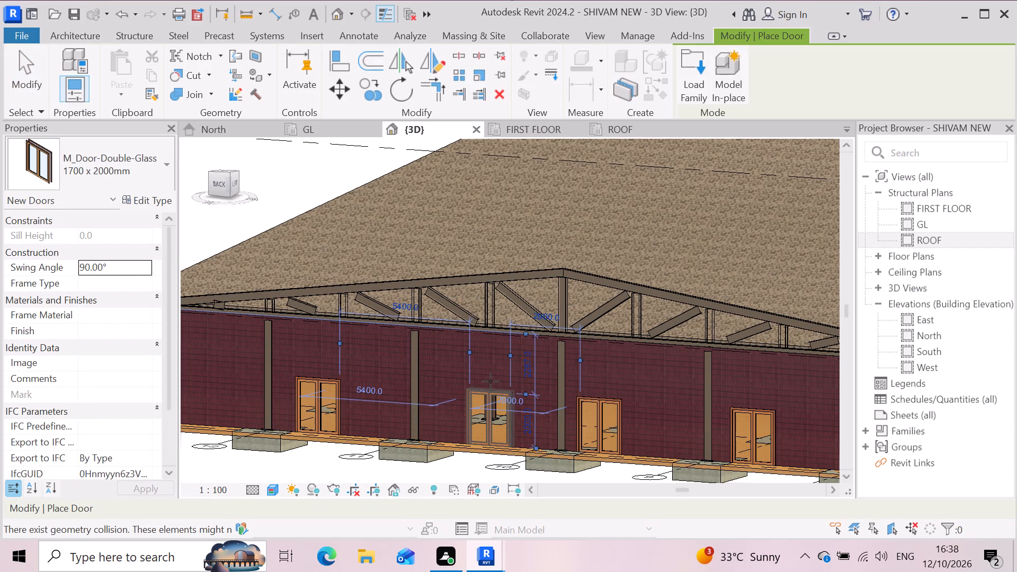
Place five M_Door-Double-Glass 1700 x 2000mm doors along the left wall, with gaps of about 2000, 5000, 5000, 3000 and 5780 mm from the back corner.
scroll(432, 428, "down", 6)
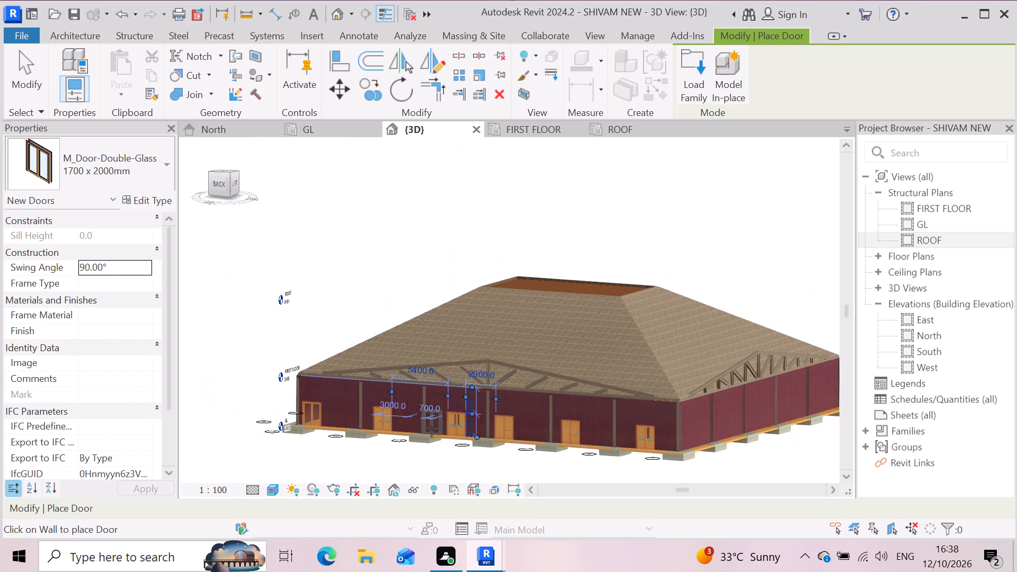
scroll(416, 439, "down", 3)
scroll(679, 436, "up", 2)
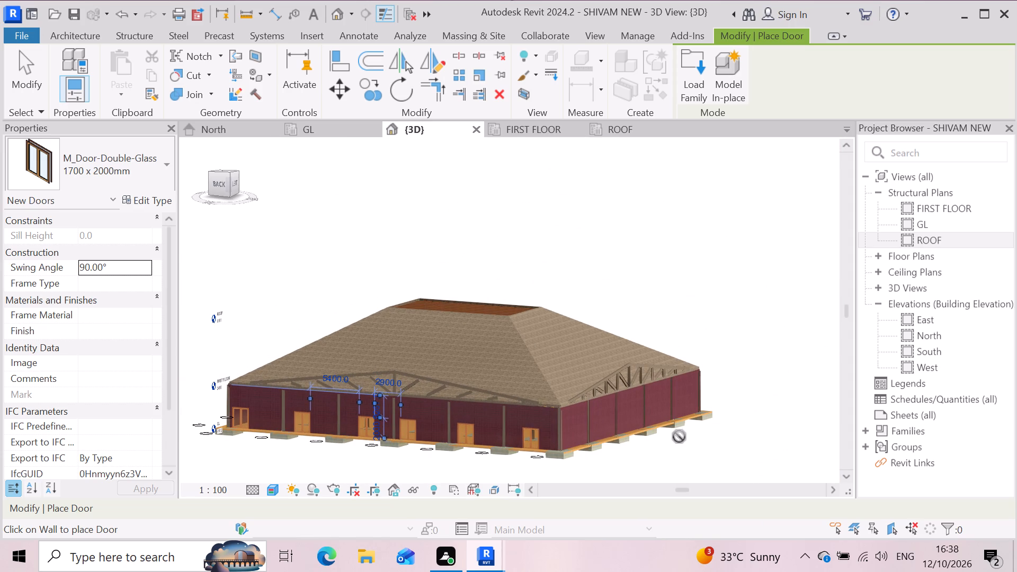
middle_click_drag(664, 453, 573, 440, "shift")
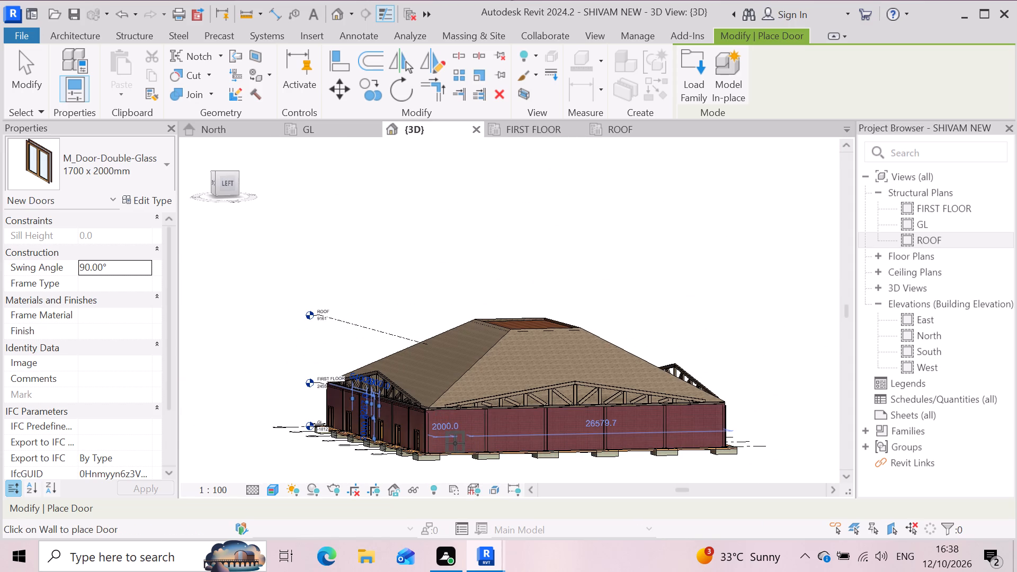
left_click(455, 443)
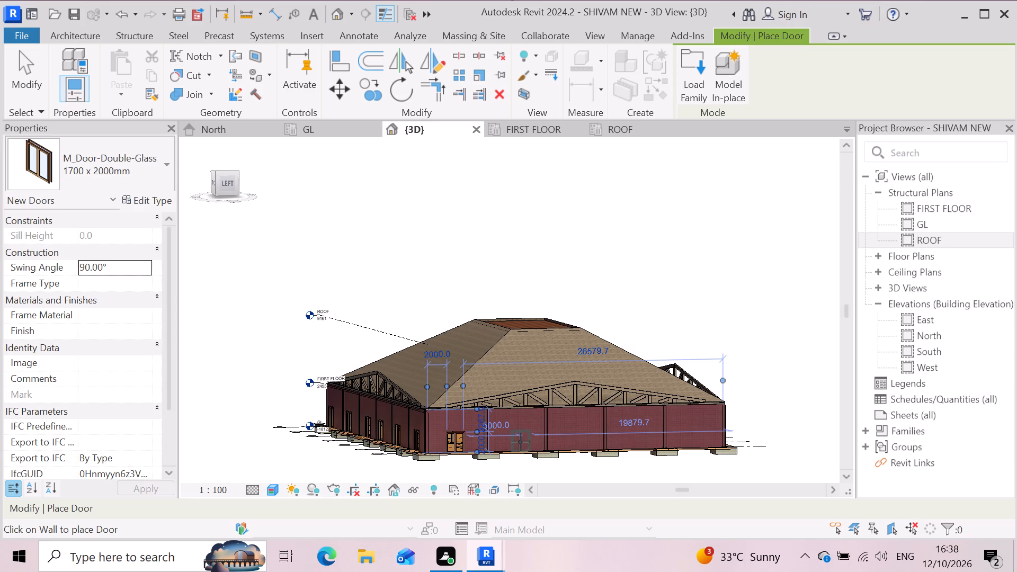
left_click(516, 443)
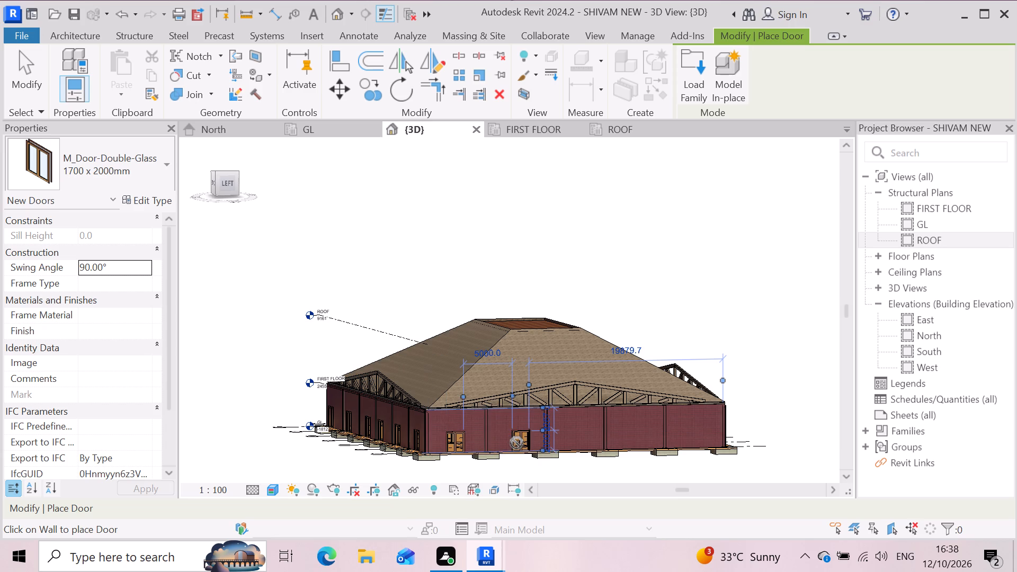
left_click(582, 439)
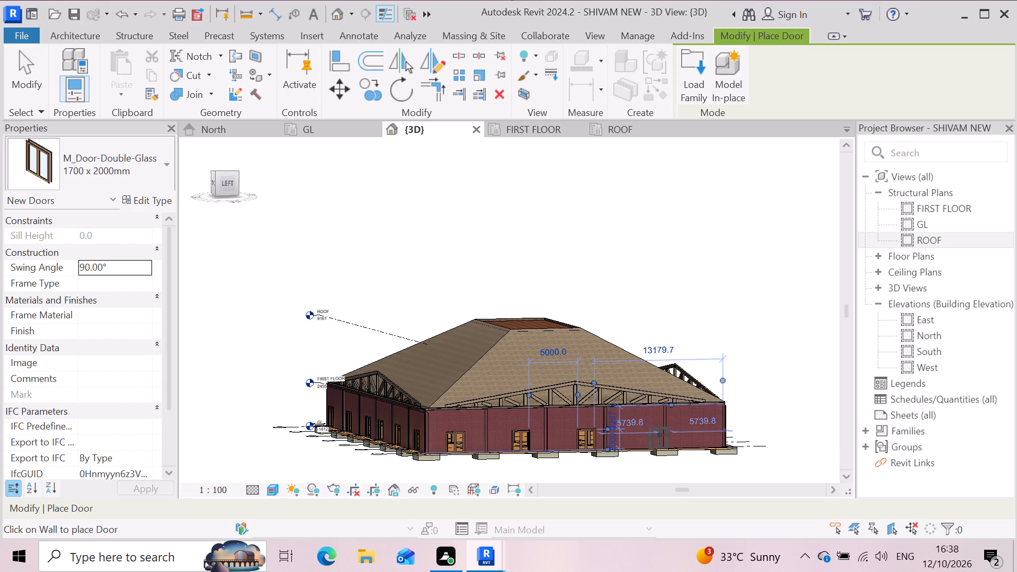
left_click(636, 437)
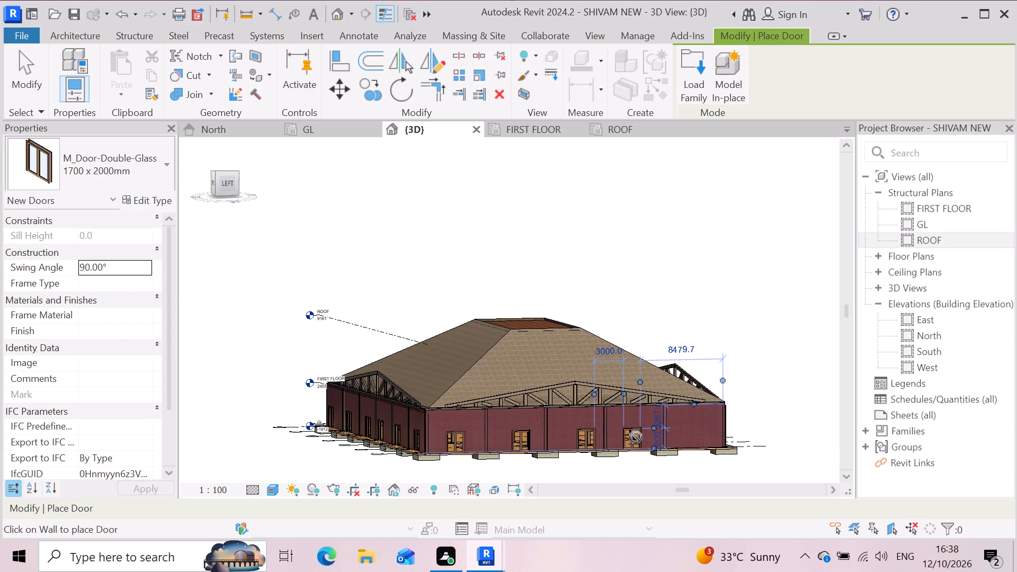
left_click(706, 442)
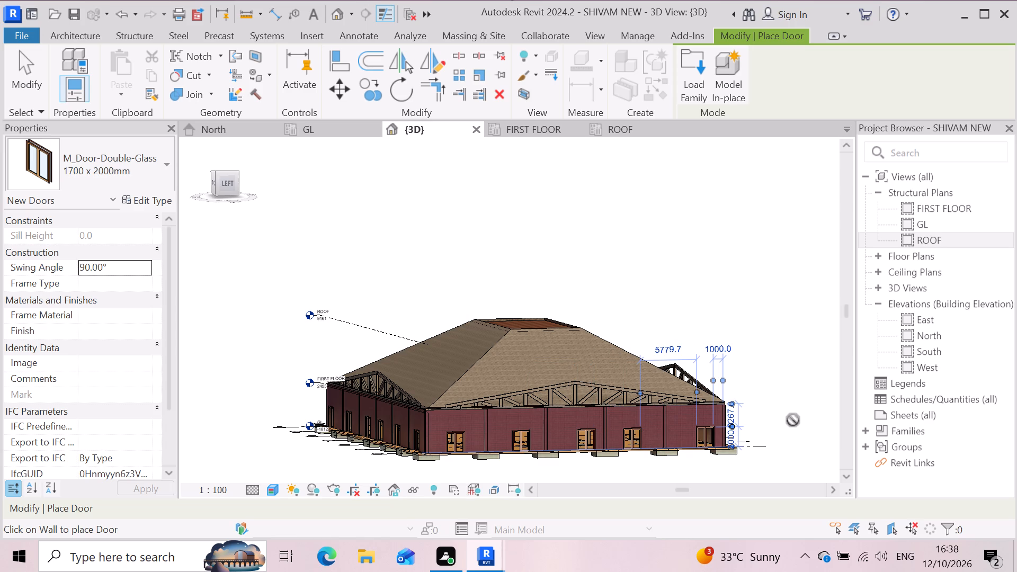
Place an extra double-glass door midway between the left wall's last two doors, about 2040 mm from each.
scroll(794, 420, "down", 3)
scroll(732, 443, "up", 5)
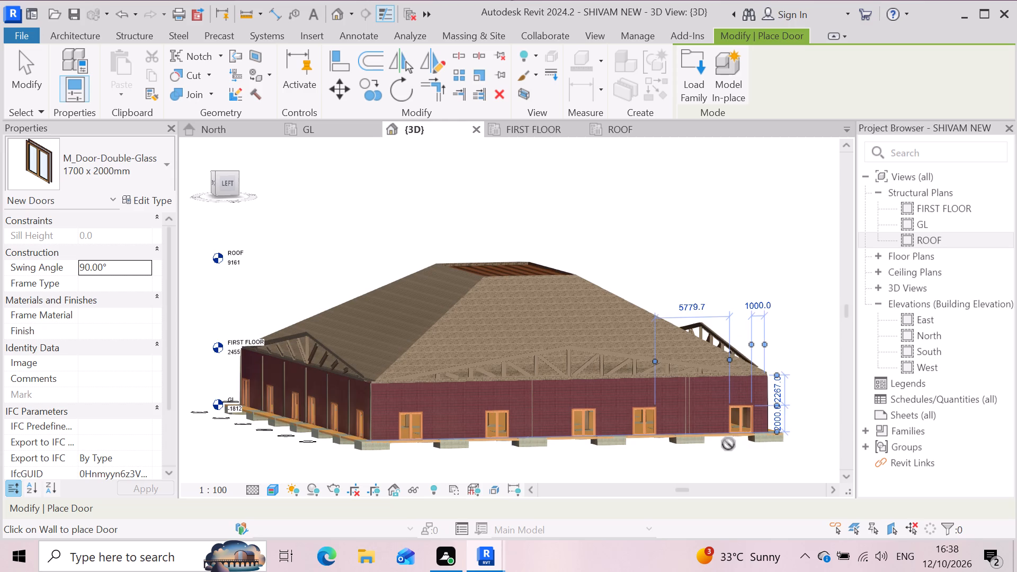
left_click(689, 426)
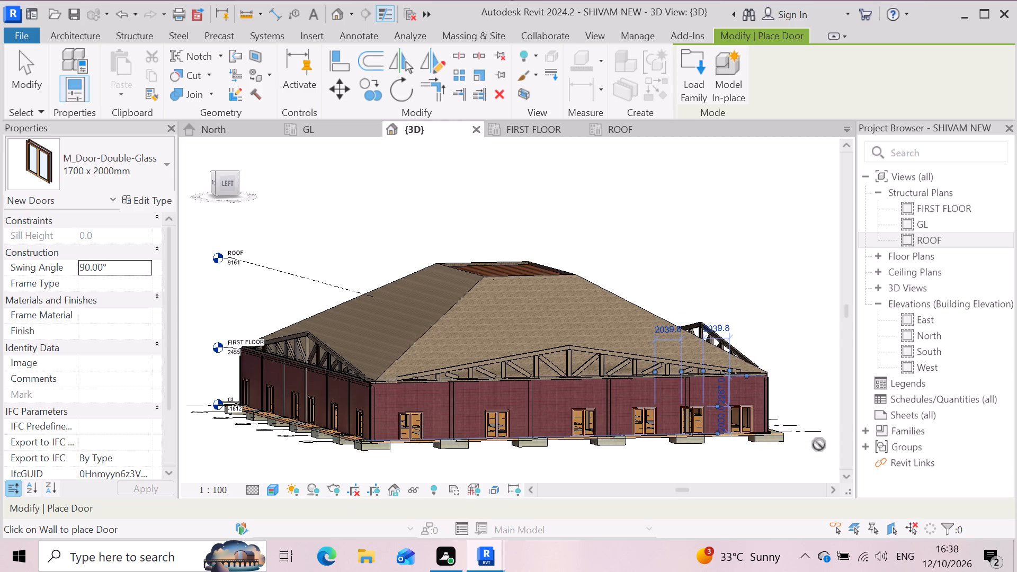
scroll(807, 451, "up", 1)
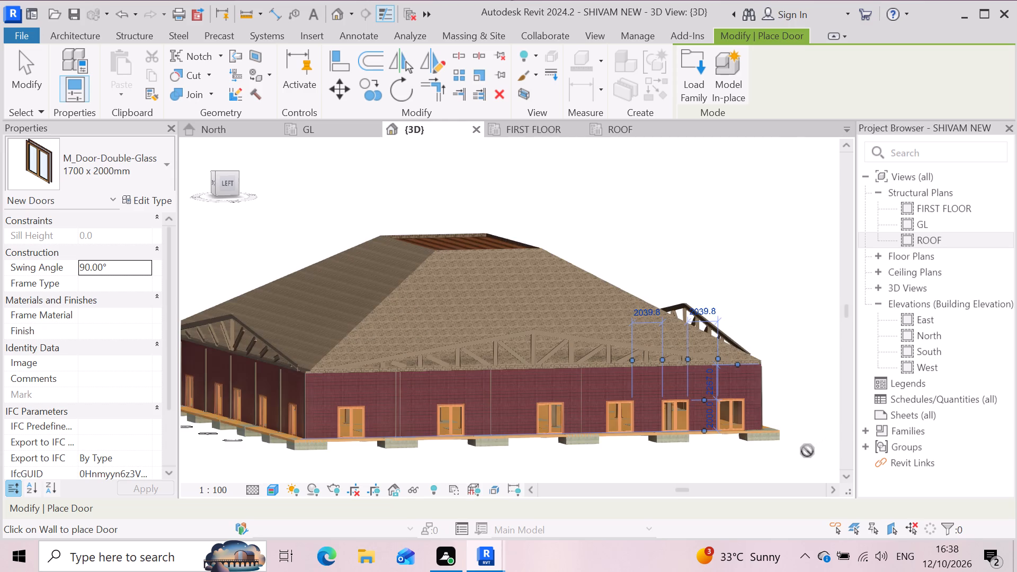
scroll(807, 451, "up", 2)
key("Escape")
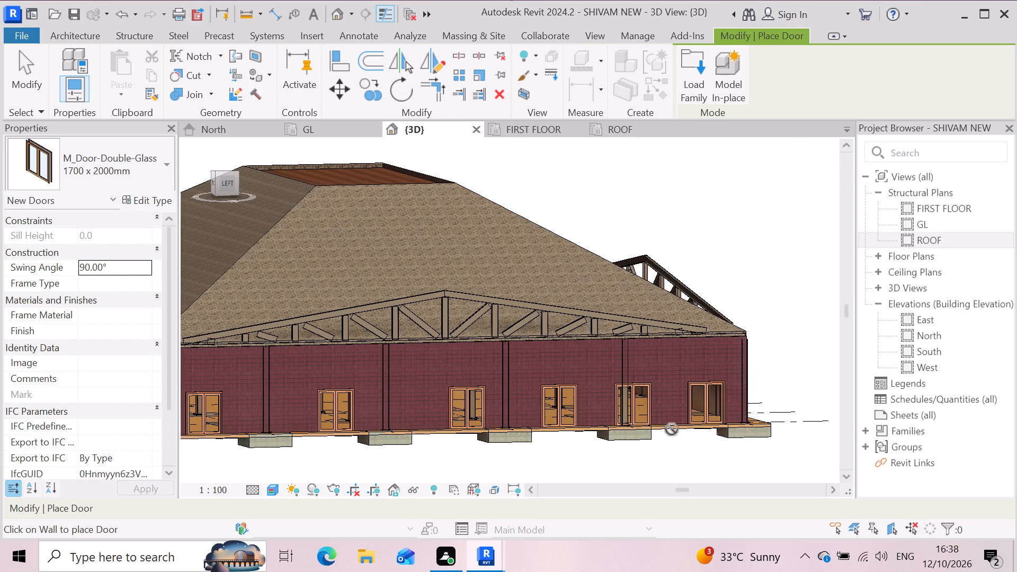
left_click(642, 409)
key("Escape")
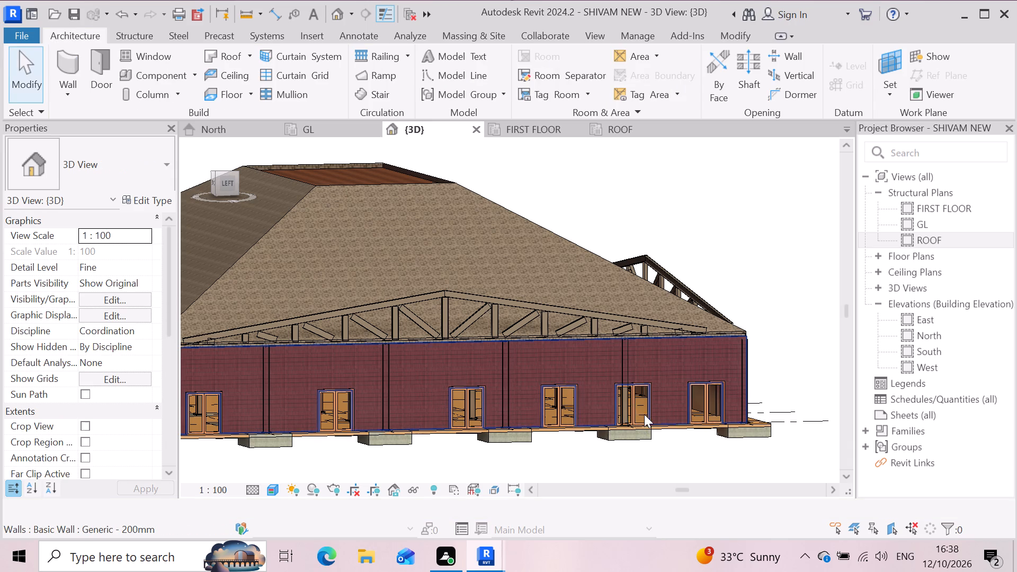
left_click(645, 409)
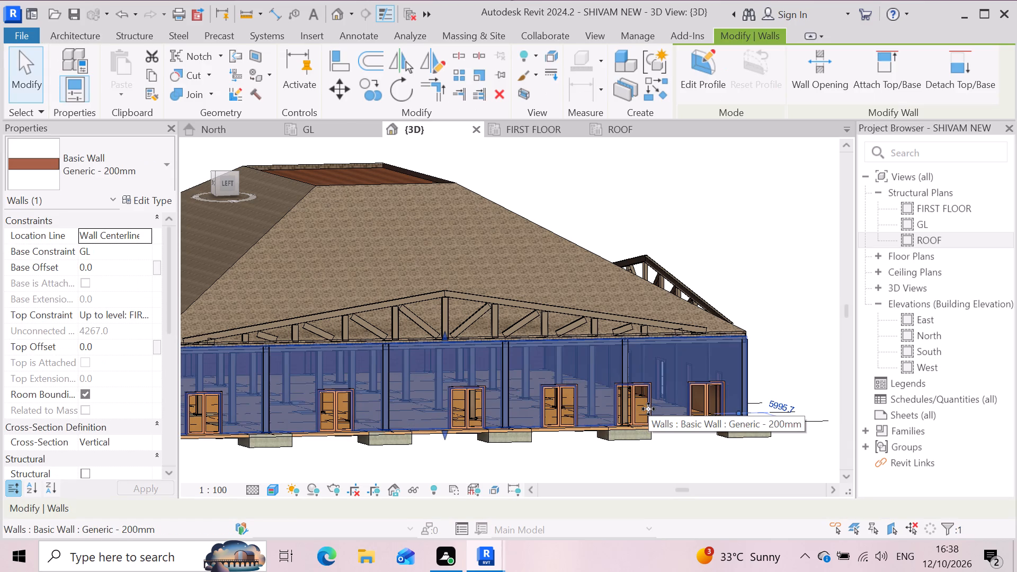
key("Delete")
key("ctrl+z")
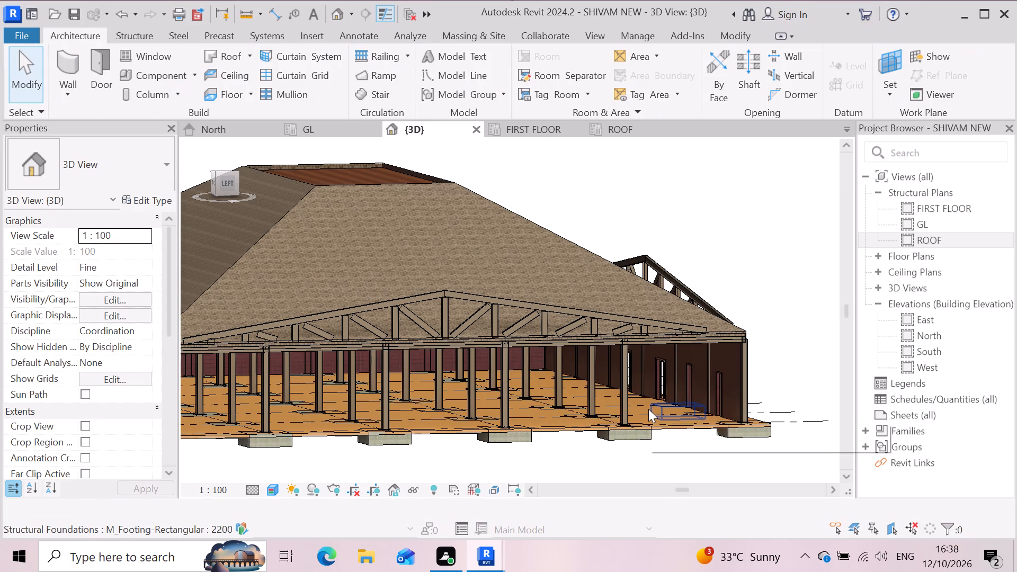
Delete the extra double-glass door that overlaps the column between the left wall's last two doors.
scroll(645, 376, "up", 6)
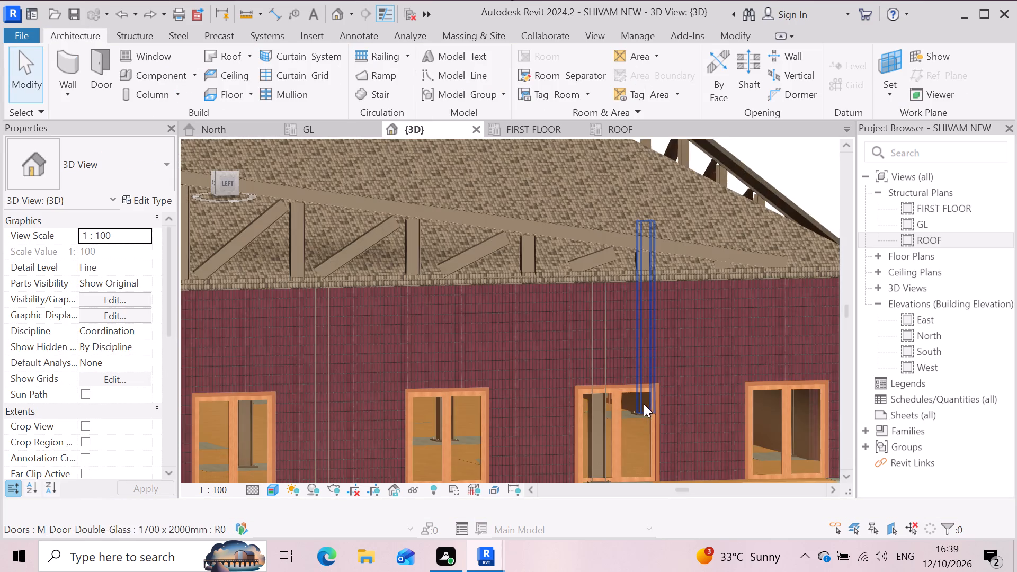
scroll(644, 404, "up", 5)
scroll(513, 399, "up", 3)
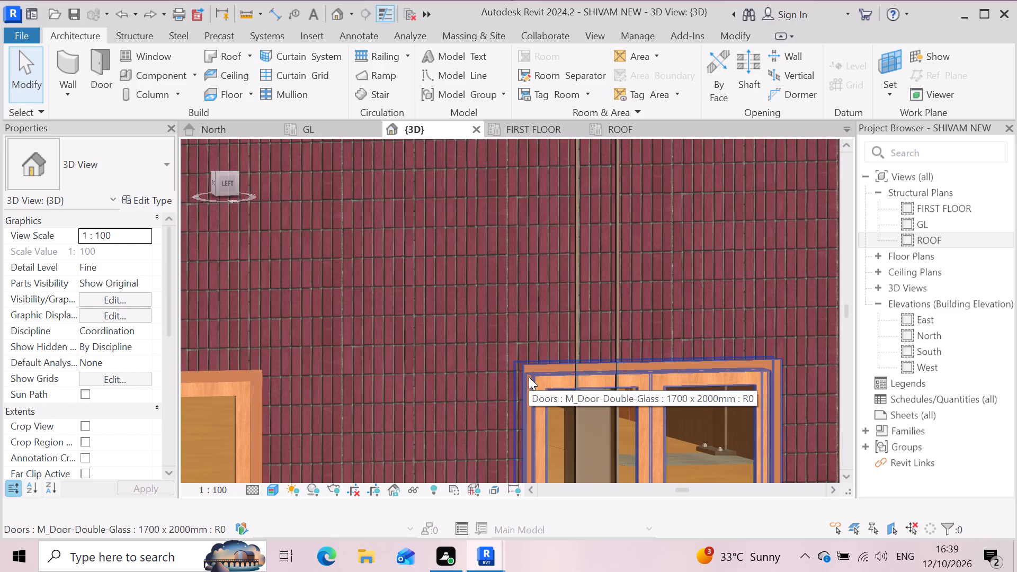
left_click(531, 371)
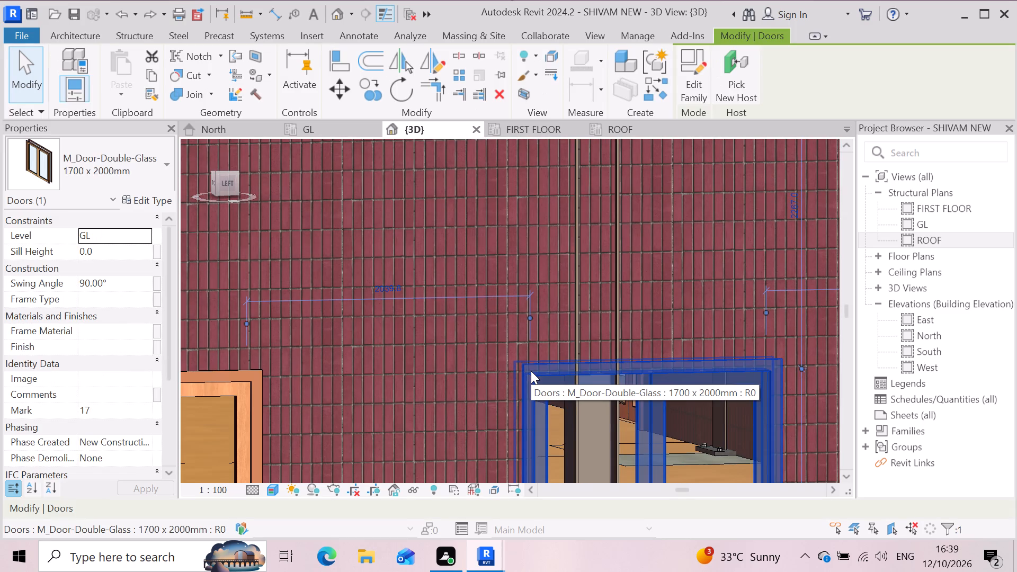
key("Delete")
Place M_Door-Double-Glass 1700 x 2000mm doors in the right wall's first four bays, with gaps of about 1000, 5000, 4000 and 5000 mm from the front corner.
scroll(519, 324, "down", 3)
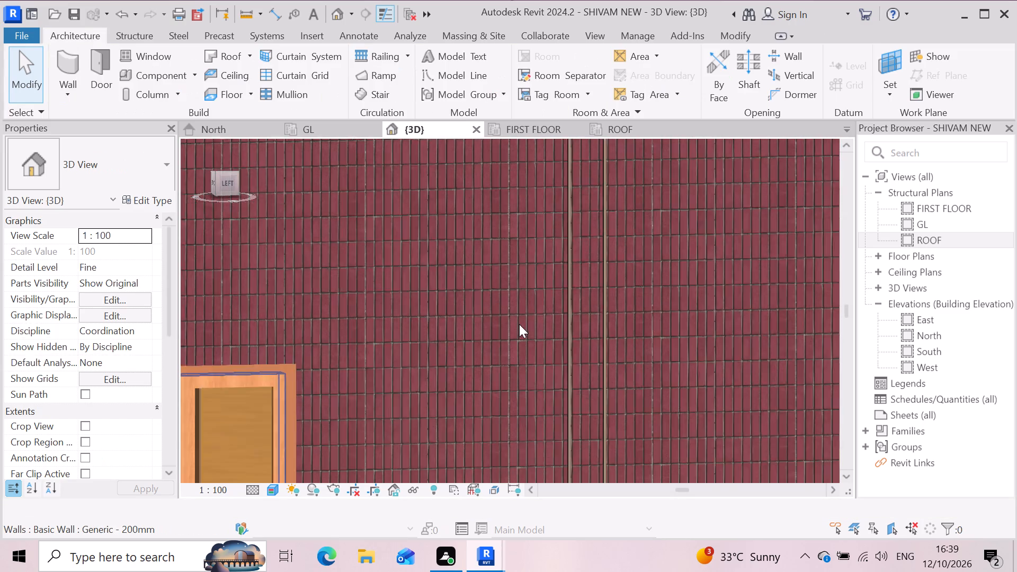
scroll(519, 324, "down", 10)
scroll(416, 387, "up", 1)
scroll(430, 374, "down", 3)
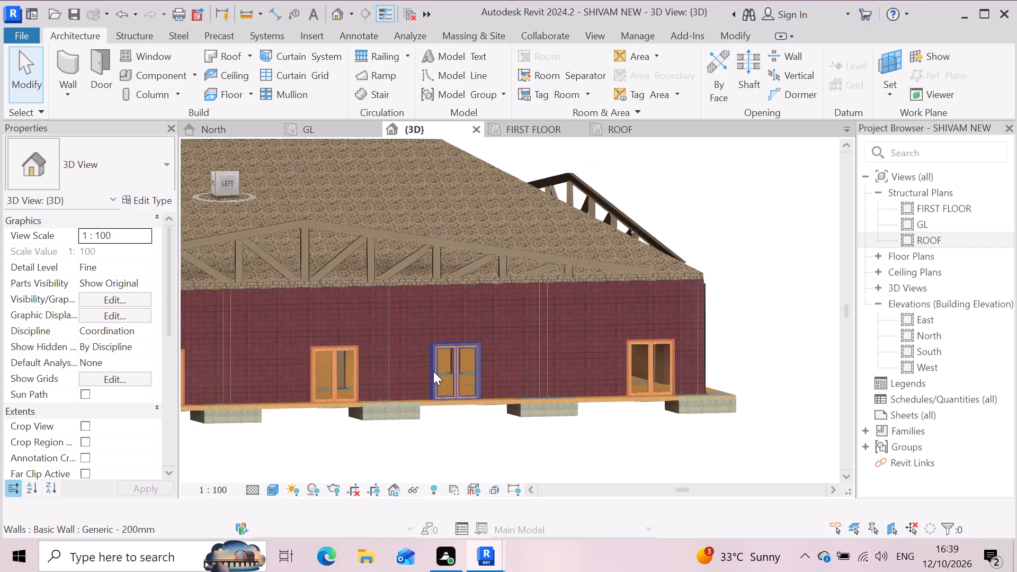
scroll(415, 380, "down", 4)
scroll(545, 417, "down", 3)
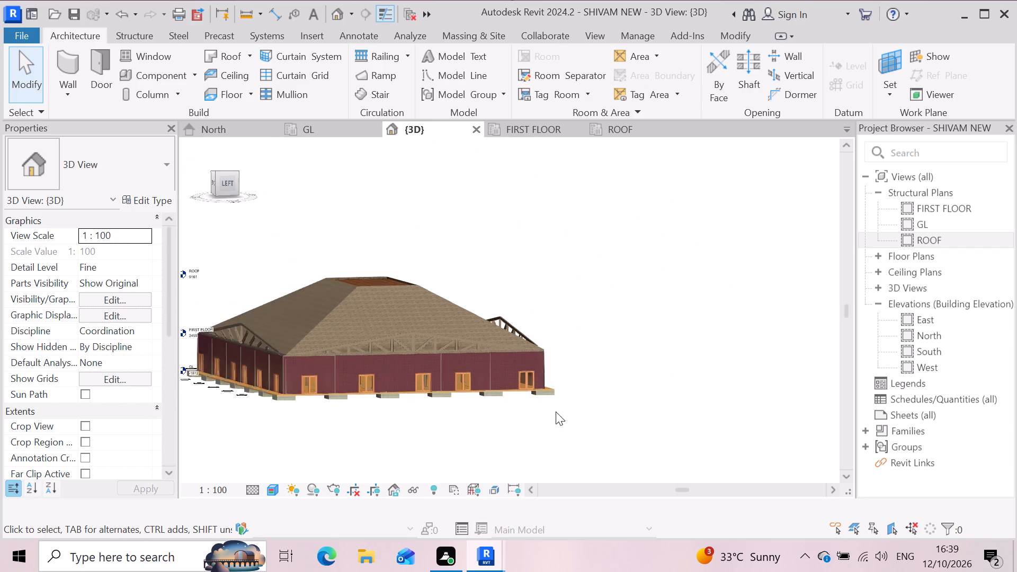
middle_click_drag(516, 452, 549, 429, "shift")
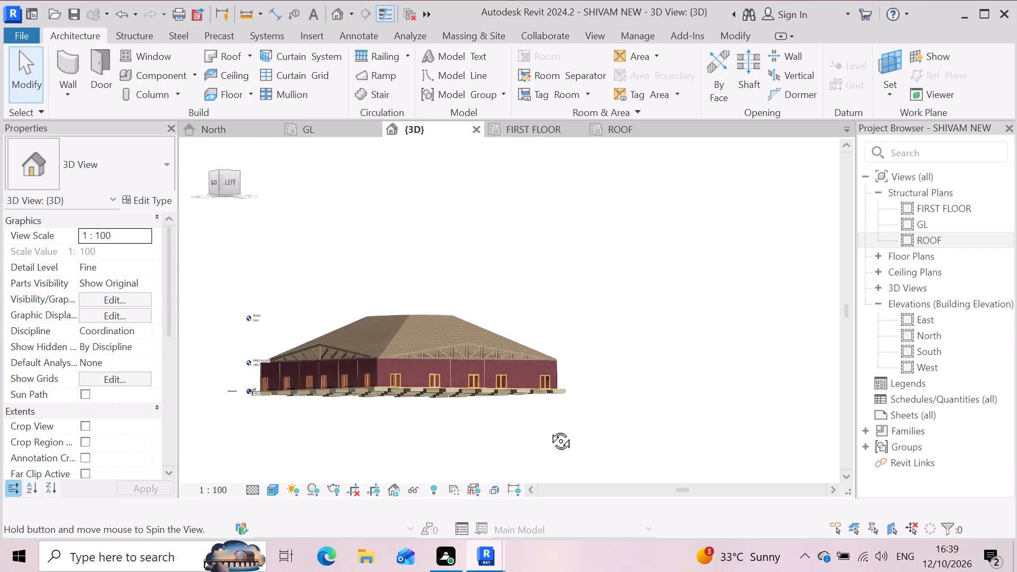
middle_click_drag(549, 429, 623, 375, "shift")
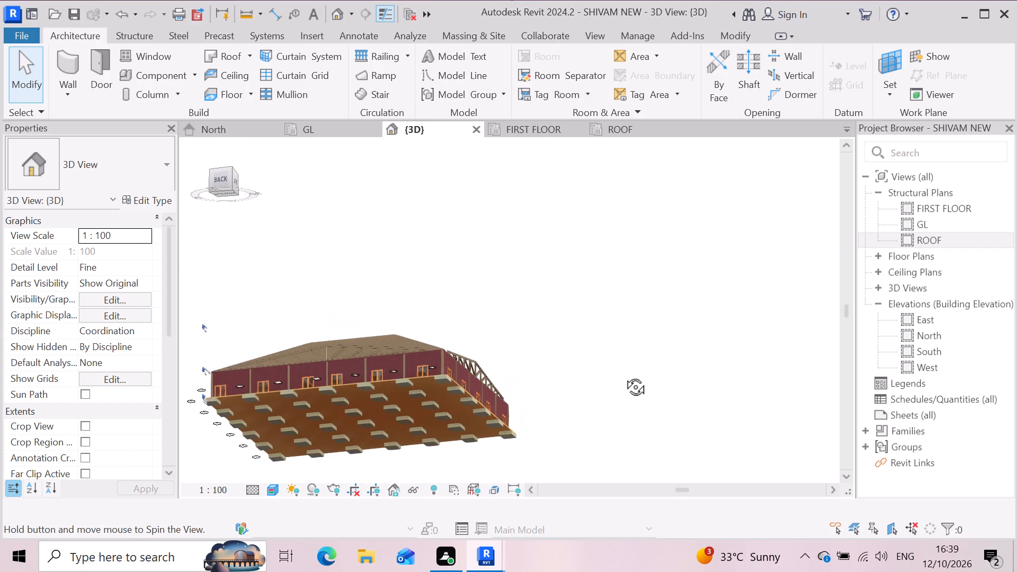
middle_click_drag(623, 375, 691, 438, "shift")
scroll(677, 389, "down", 1)
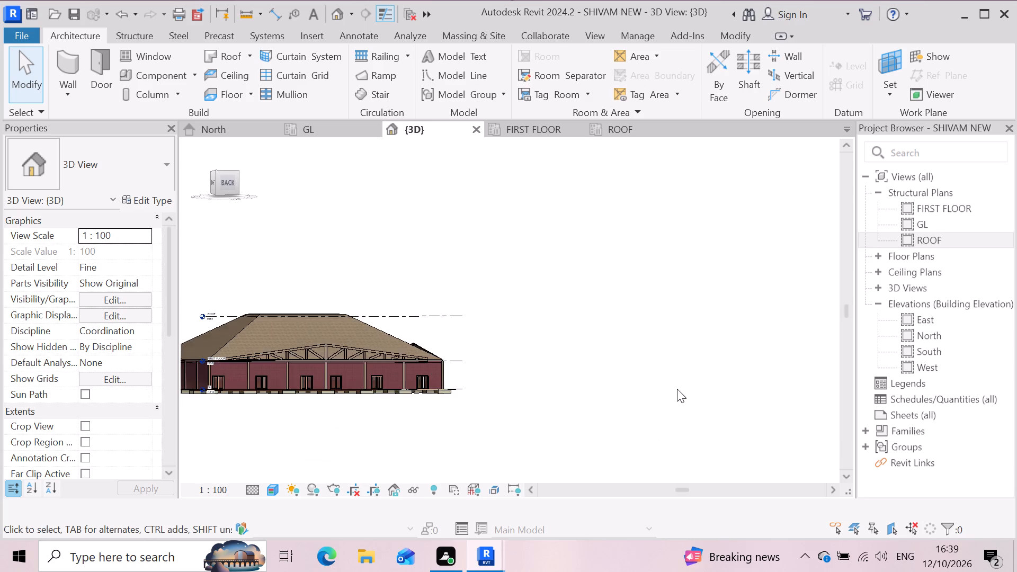
scroll(677, 389, "down", 2)
middle_click_drag(326, 411, 467, 411, "shift")
scroll(308, 386, "up", 6)
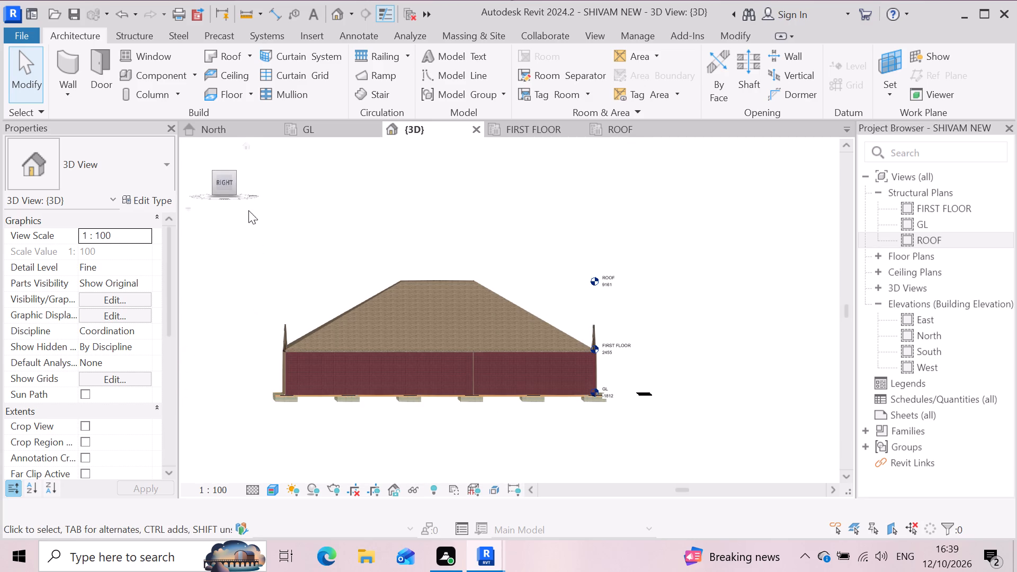
left_click(104, 69)
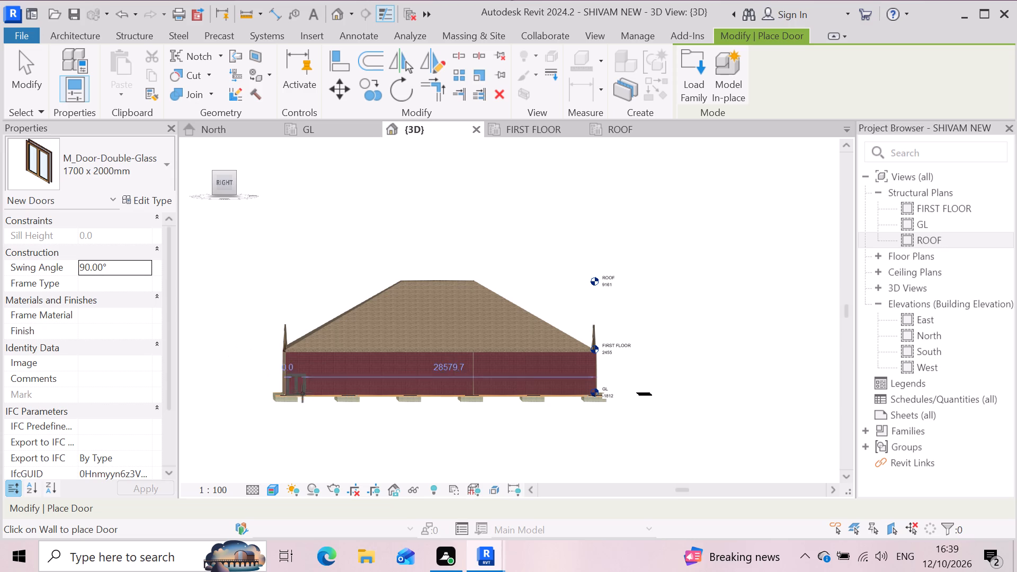
left_click(307, 384)
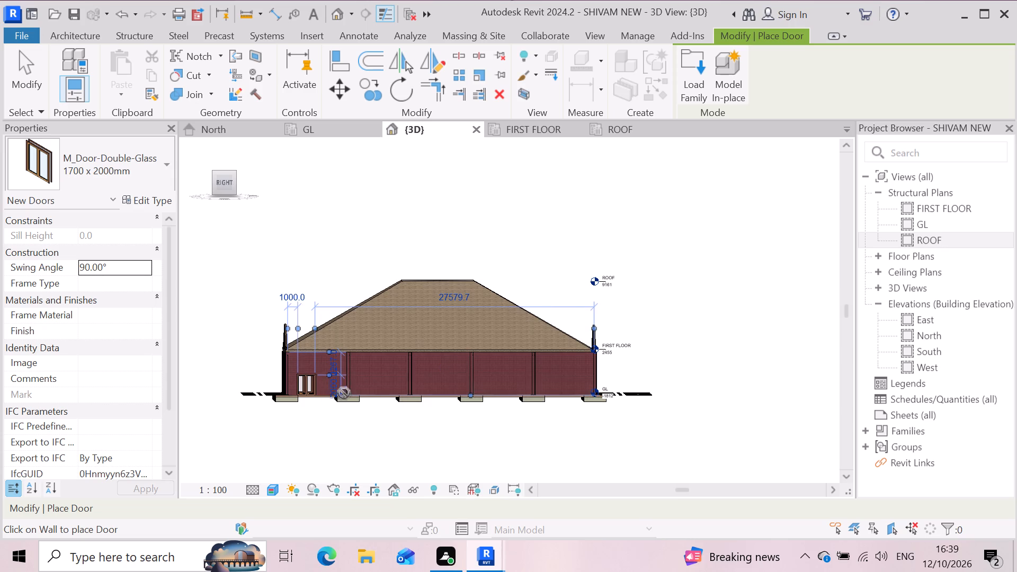
left_click(377, 385)
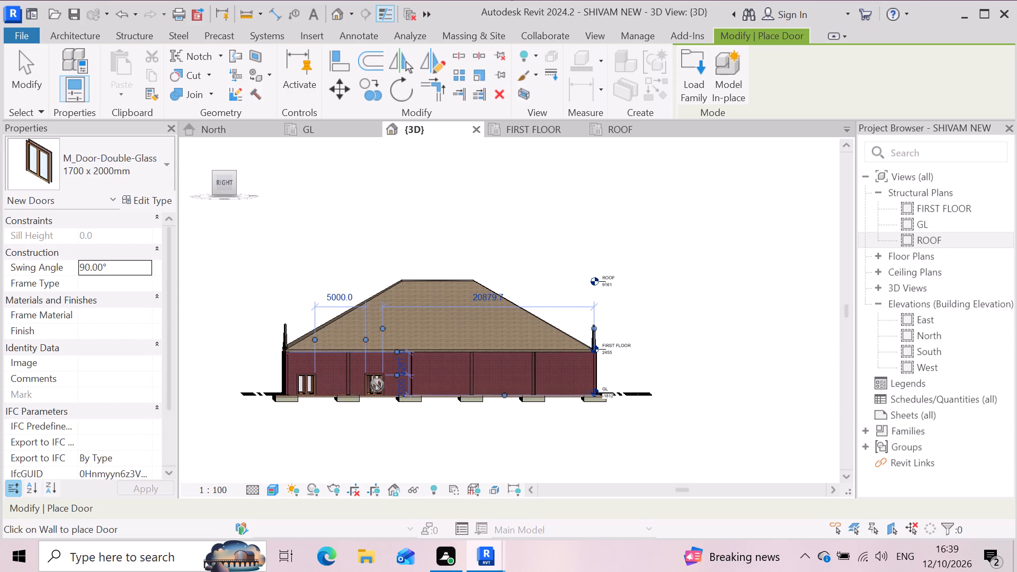
left_click(434, 383)
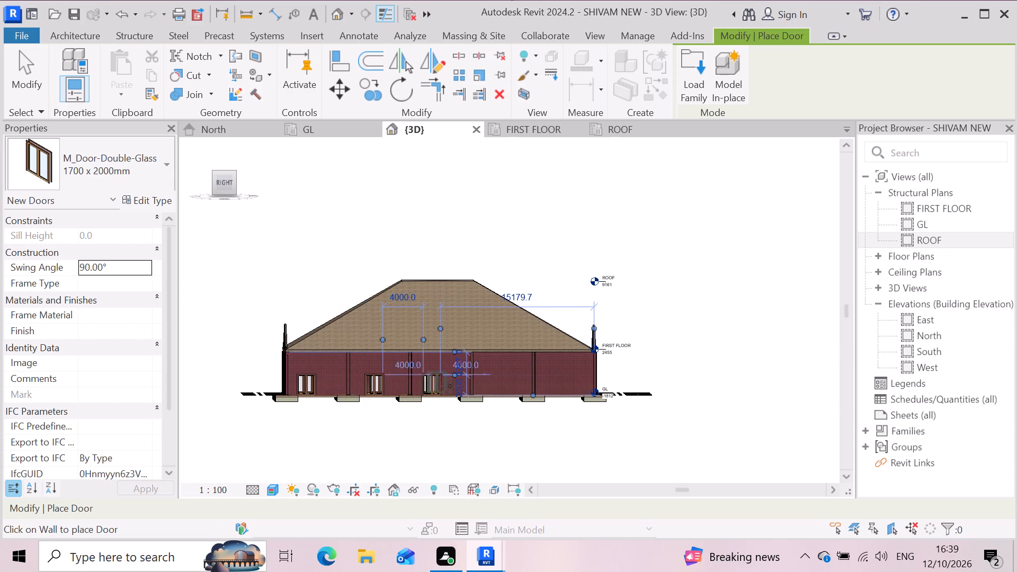
left_click(495, 386)
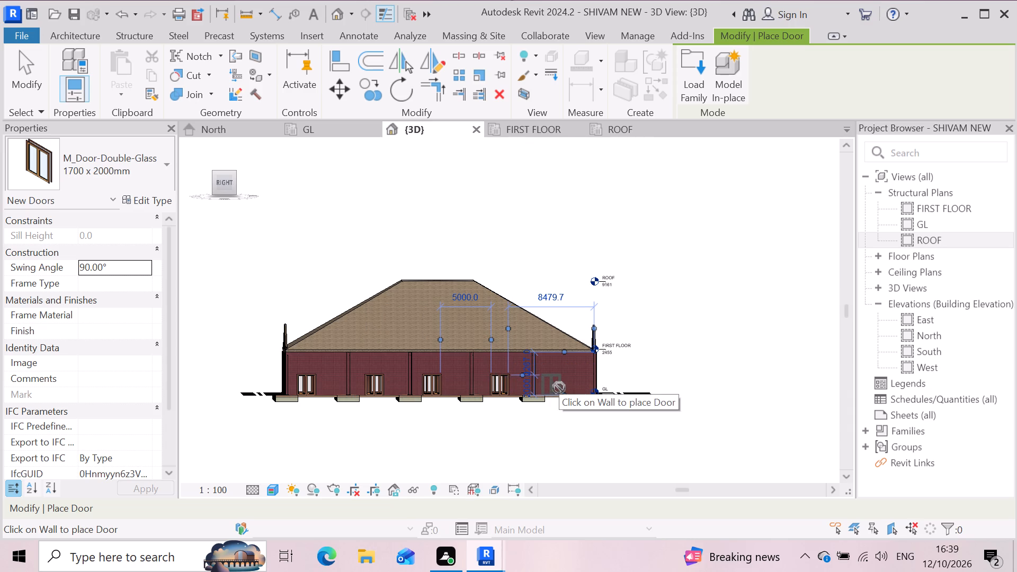
left_click(559, 388)
scroll(611, 391, "down", 3)
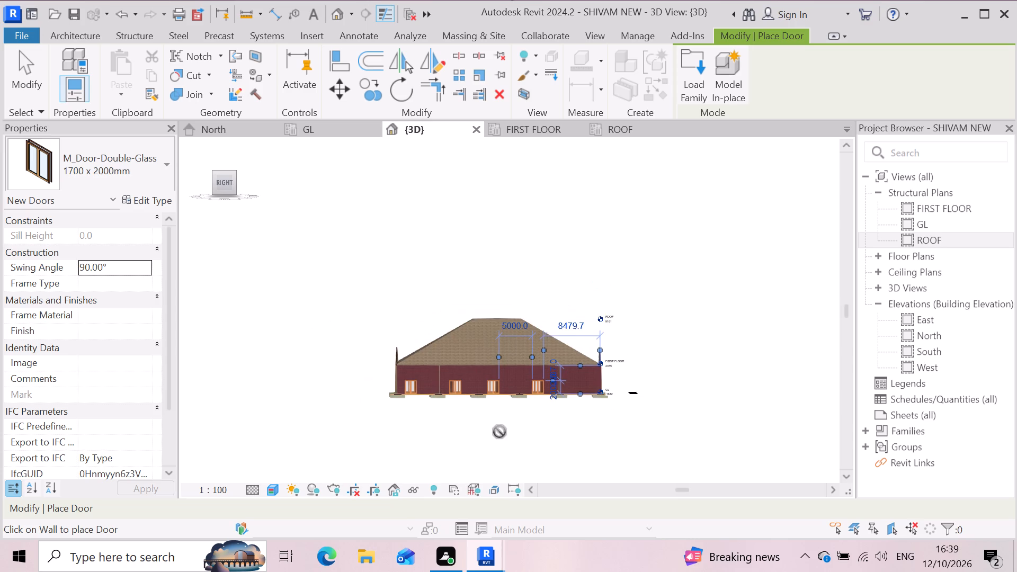
scroll(499, 432, "up", 2)
left_click(263, 410)
key("Escape")
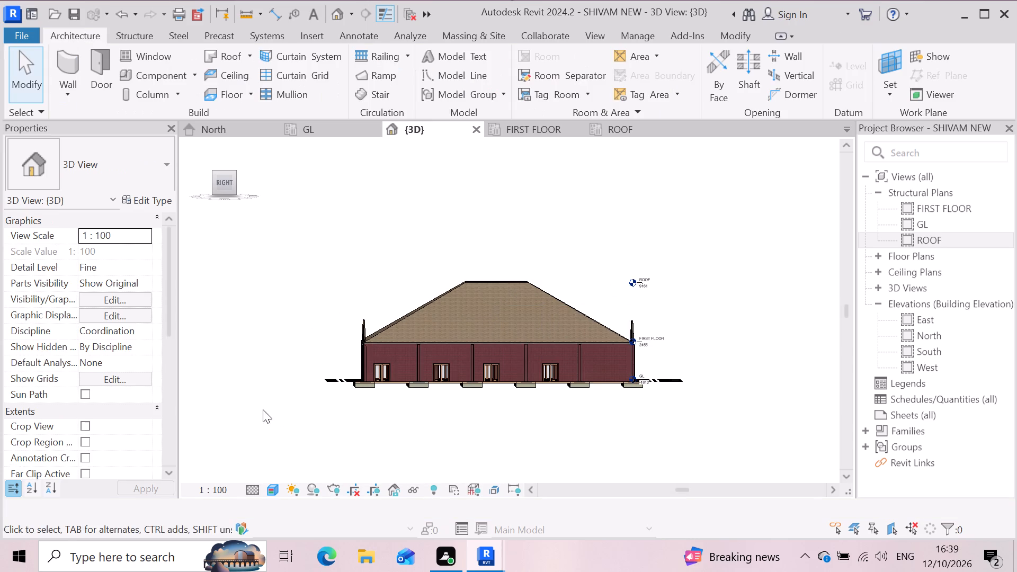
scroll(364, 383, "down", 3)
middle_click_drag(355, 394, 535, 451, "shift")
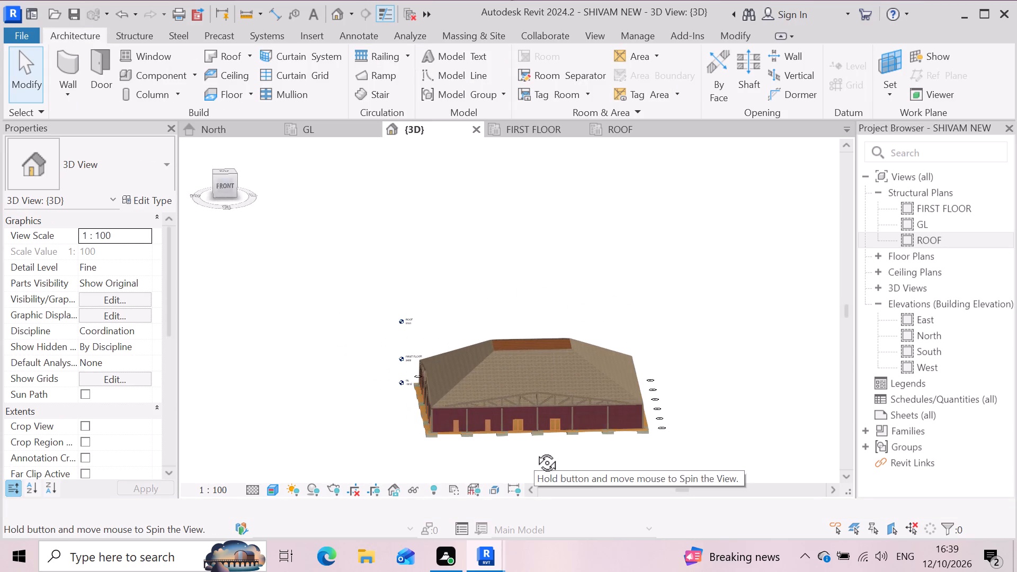
Delete the two M_Single-Flush 0915 x 2134mm doors from the two front-wall bays nearest the left wall.
middle_click_drag(535, 451, 698, 445, "shift")
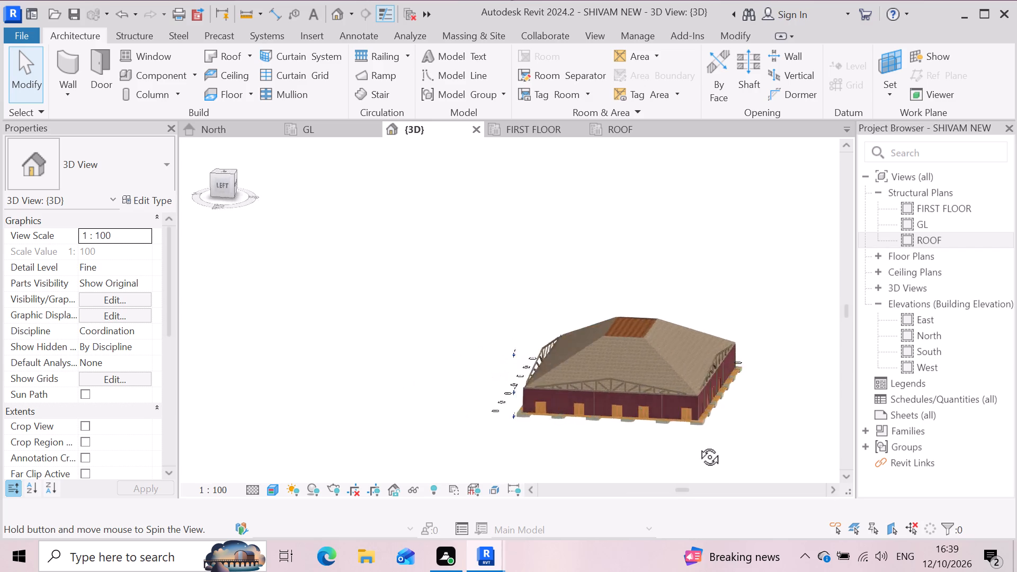
middle_click_drag(698, 445, 768, 457, "shift")
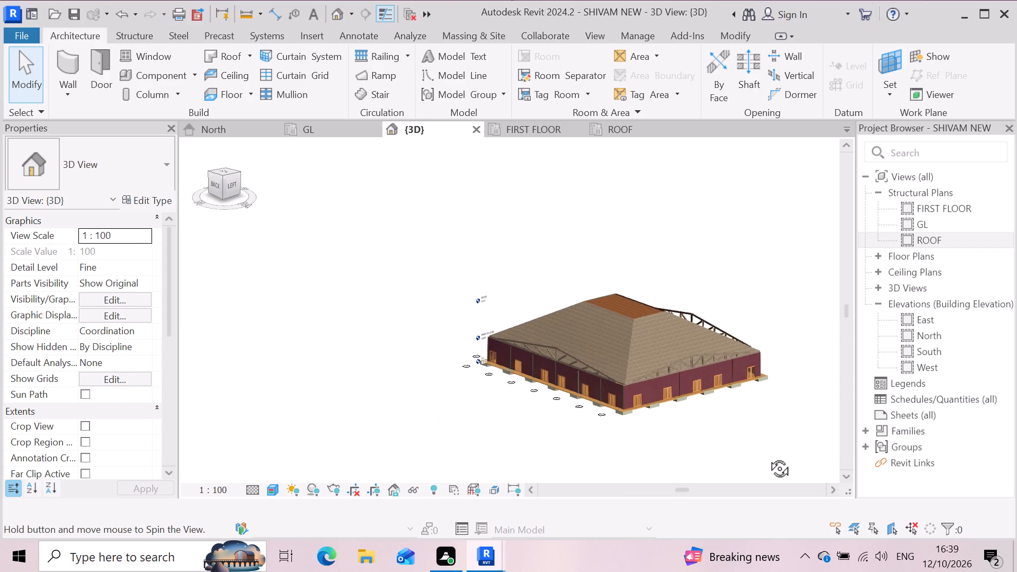
middle_click_drag(768, 457, 743, 462, "shift")
middle_click(725, 468, "shift")
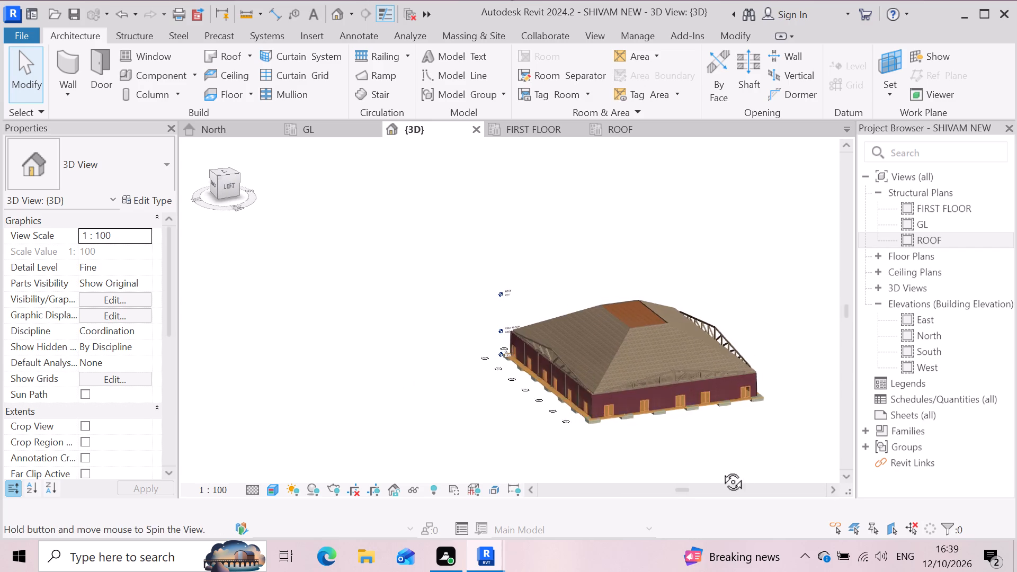
middle_click_drag(746, 452, 591, 467, "shift")
scroll(590, 462, "up", 6)
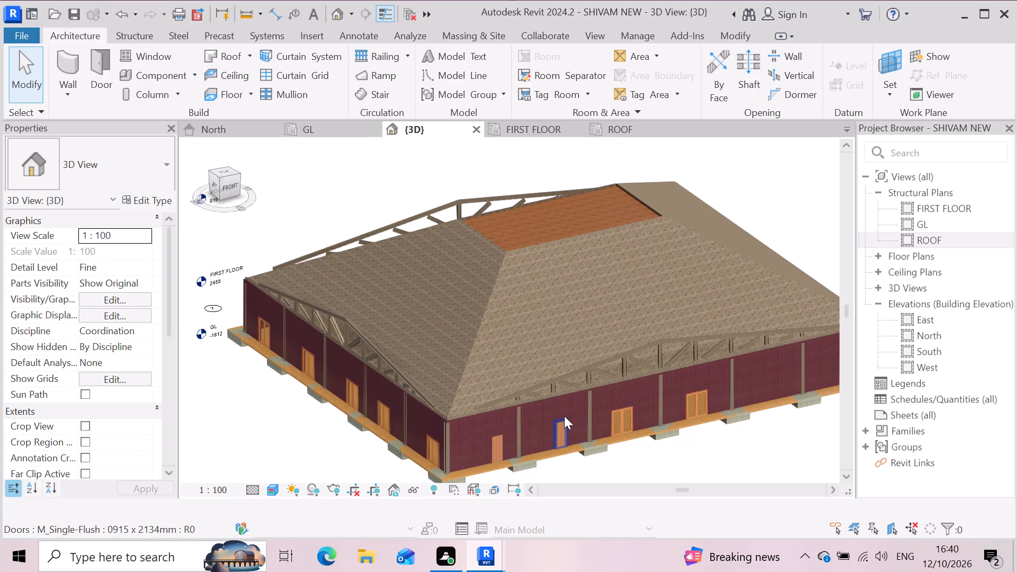
left_click(565, 417)
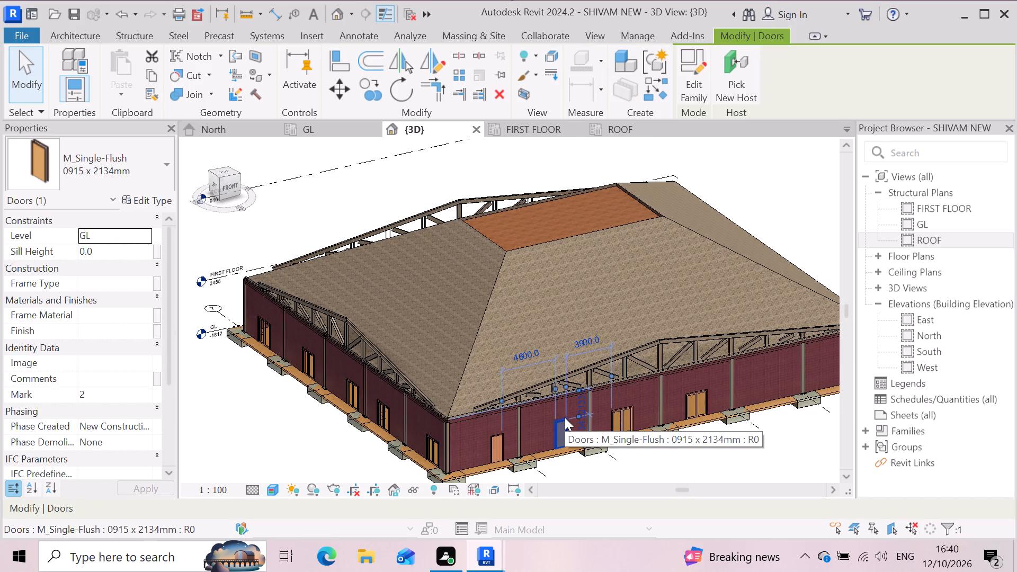
key("Delete")
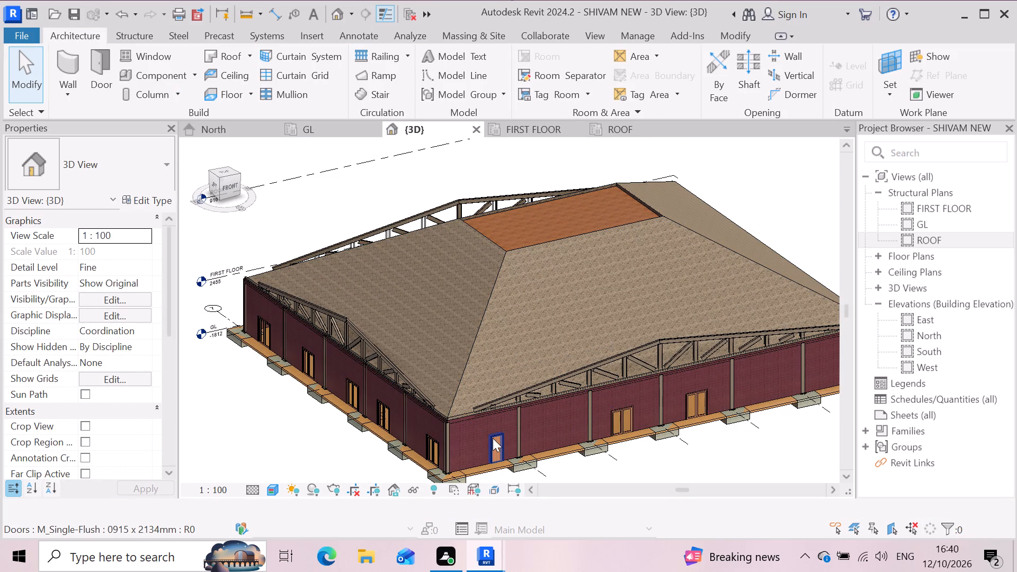
left_click(493, 438)
key("Delete")
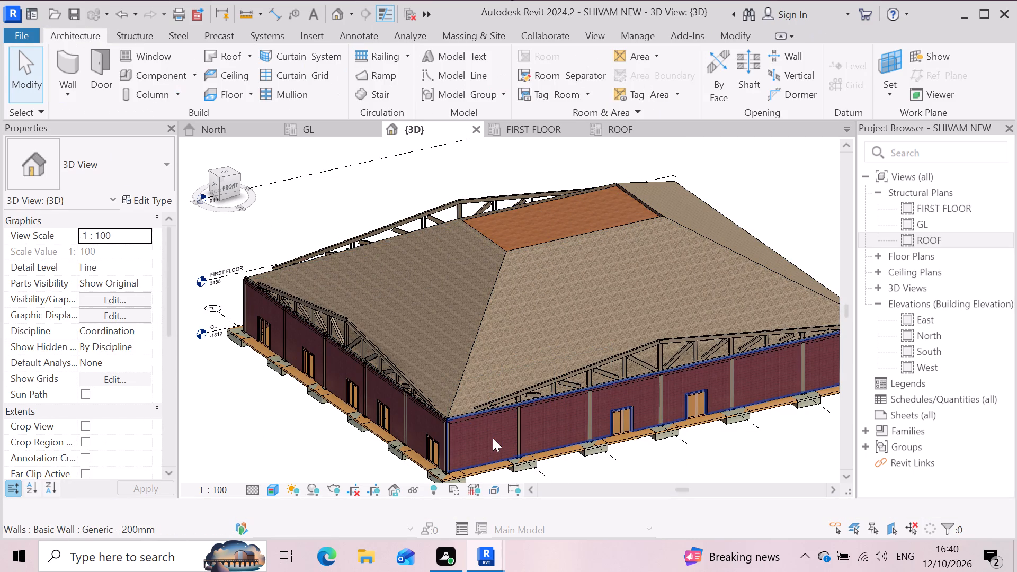
Place M_Door-Double-Glass 1700 x 2000mm doors in the front wall's four empty bays, about 2300, 4930, 4600 and 4850 mm after the preceding corner or door.
left_click(89, 54)
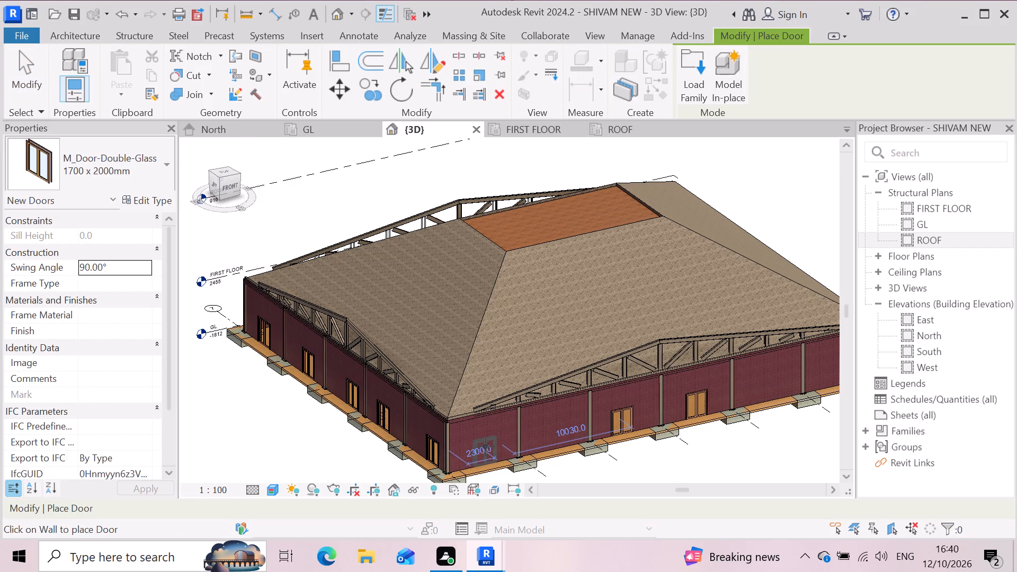
left_click(485, 446)
left_click(562, 436)
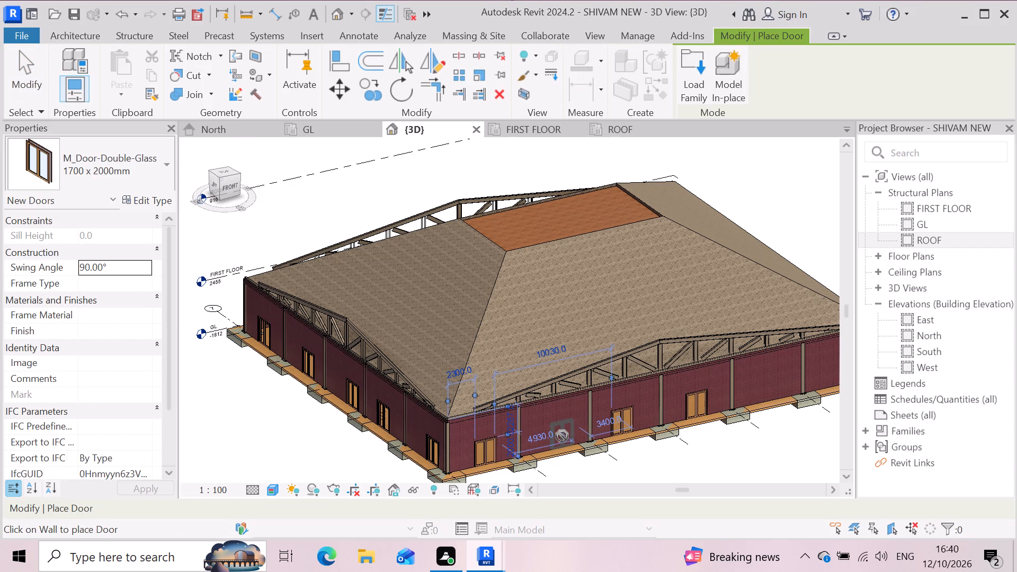
scroll(499, 467, "down", 4)
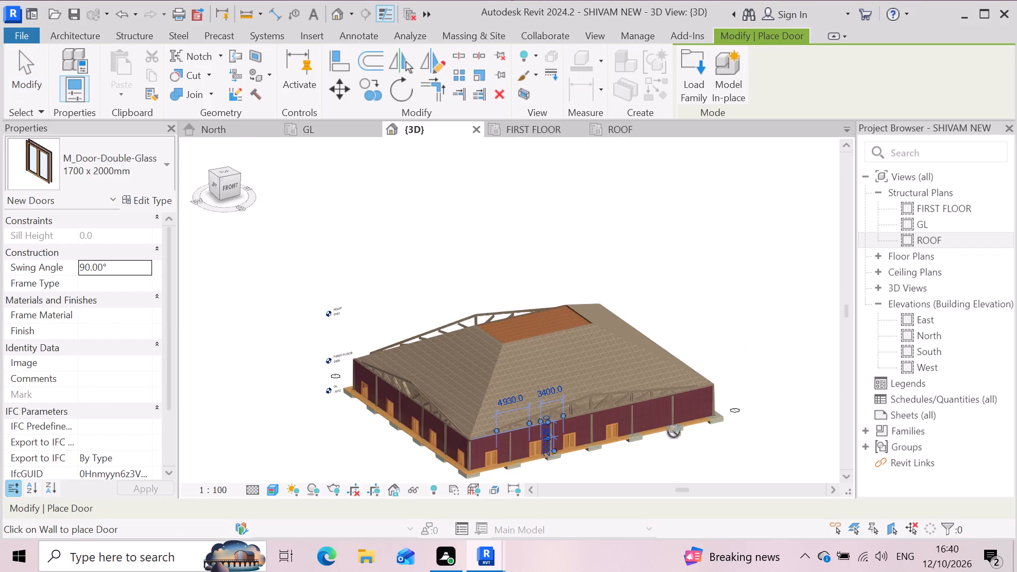
scroll(692, 420, "up", 5)
left_click(626, 424)
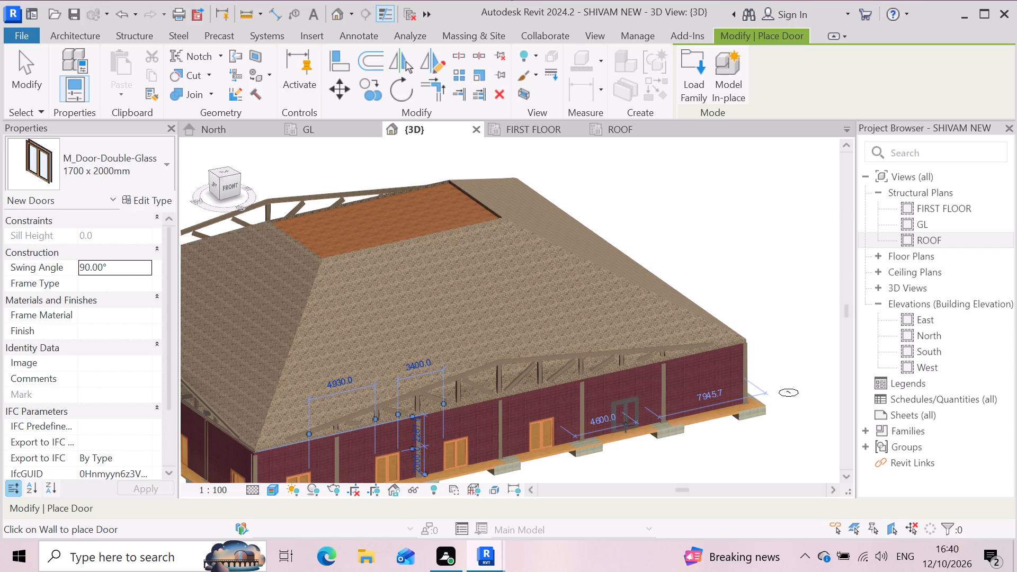
left_click(712, 399)
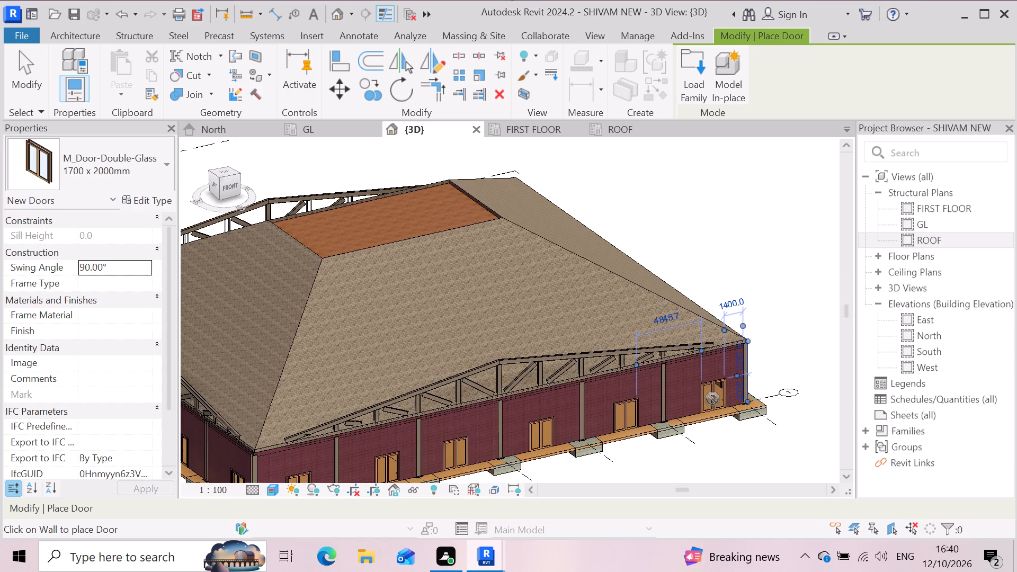
Place an M_Door-Double-Glass 1700 x 2000mm door in the right wall's last bay, about 2400 mm from the back corner.
scroll(457, 297, "down", 2)
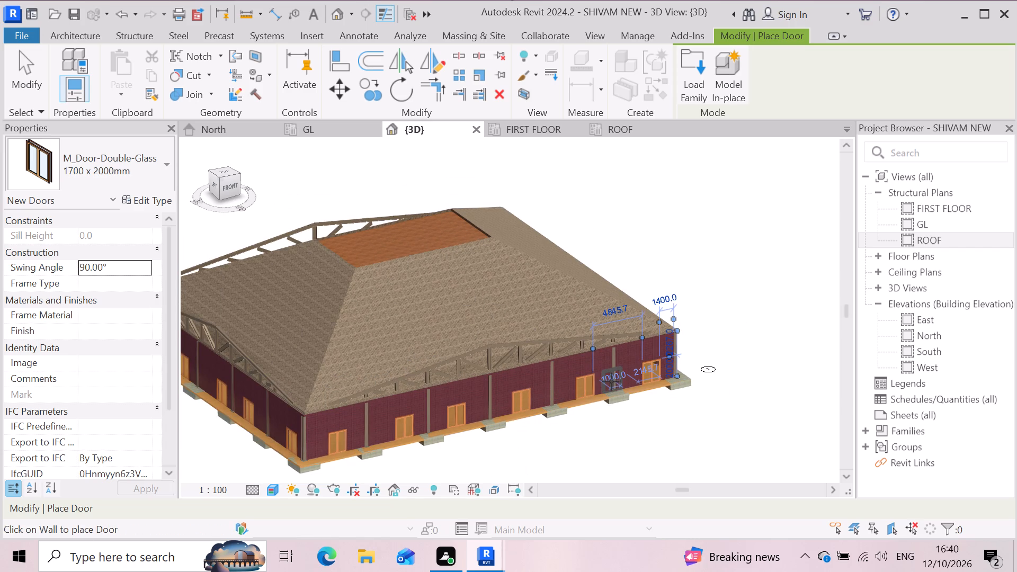
scroll(597, 394, "down", 1, "shift")
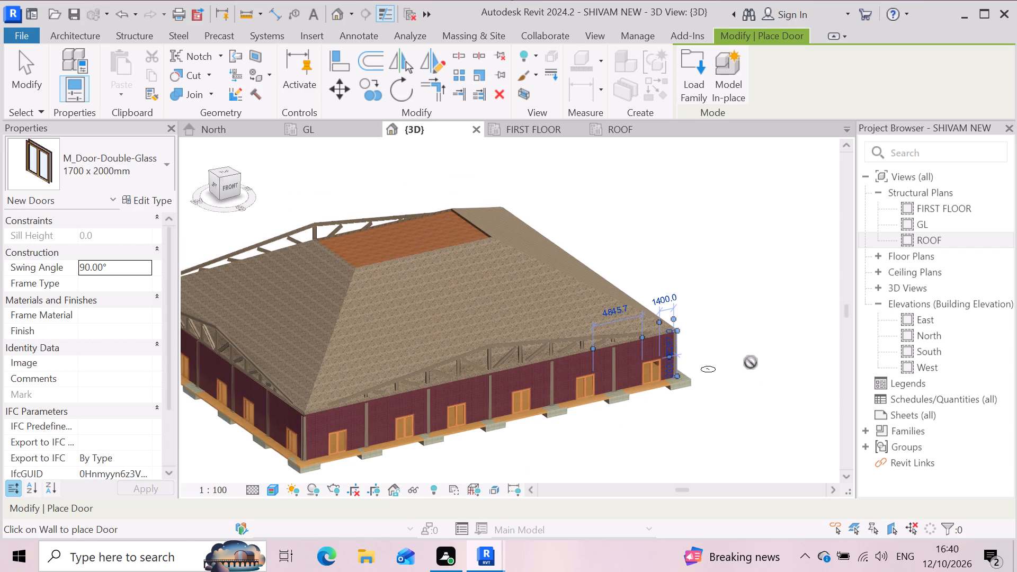
middle_click_drag(766, 353, 581, 397, "shift")
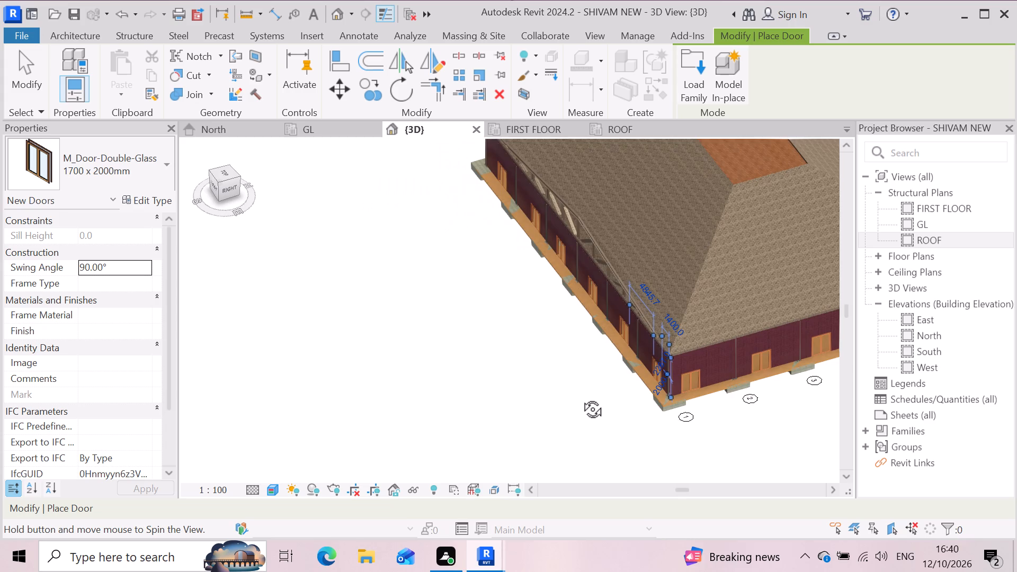
middle_click_drag(581, 397, 458, 380, "shift")
scroll(424, 329, "down", 5)
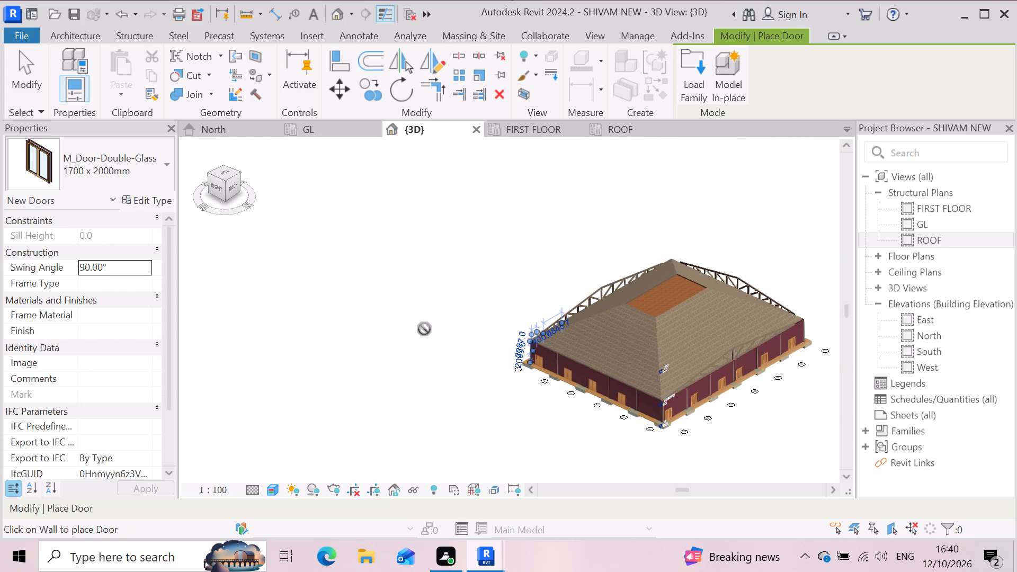
scroll(626, 428, "up", 5)
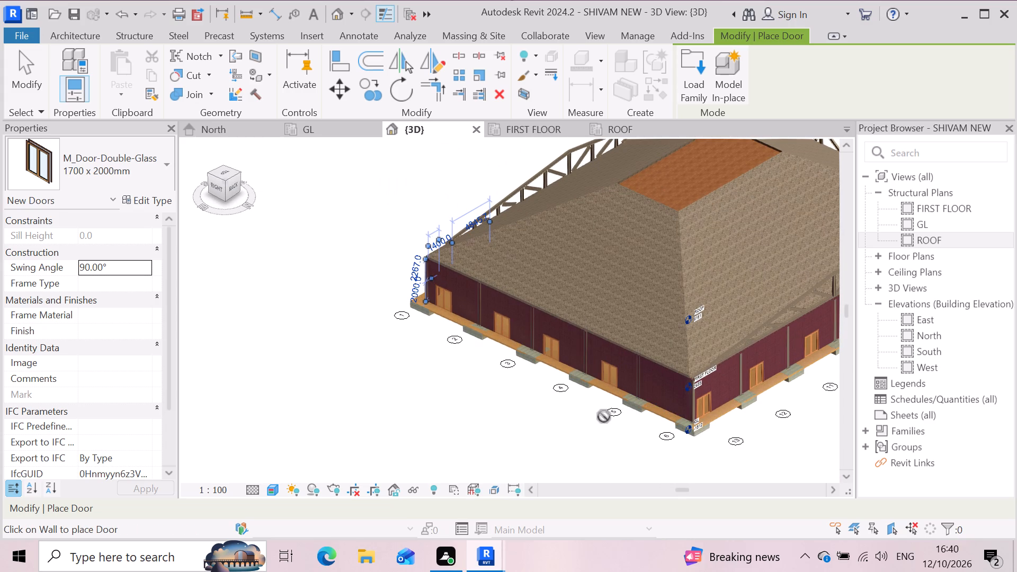
scroll(663, 388, "up", 3)
left_click(663, 391)
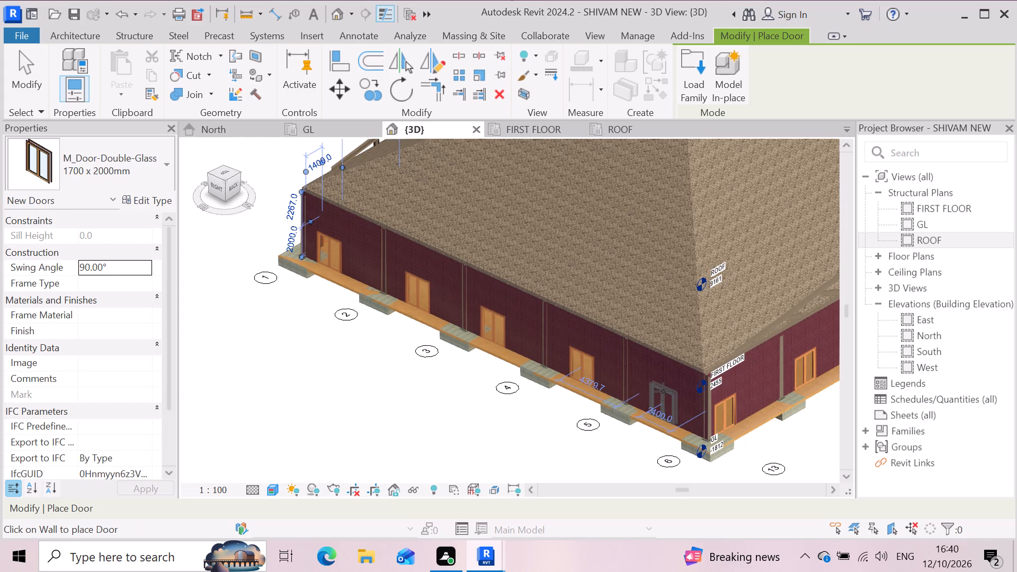
Inspect the double-glass doors along all the walls from around the building in the 3D view.
scroll(427, 408, "down", 4)
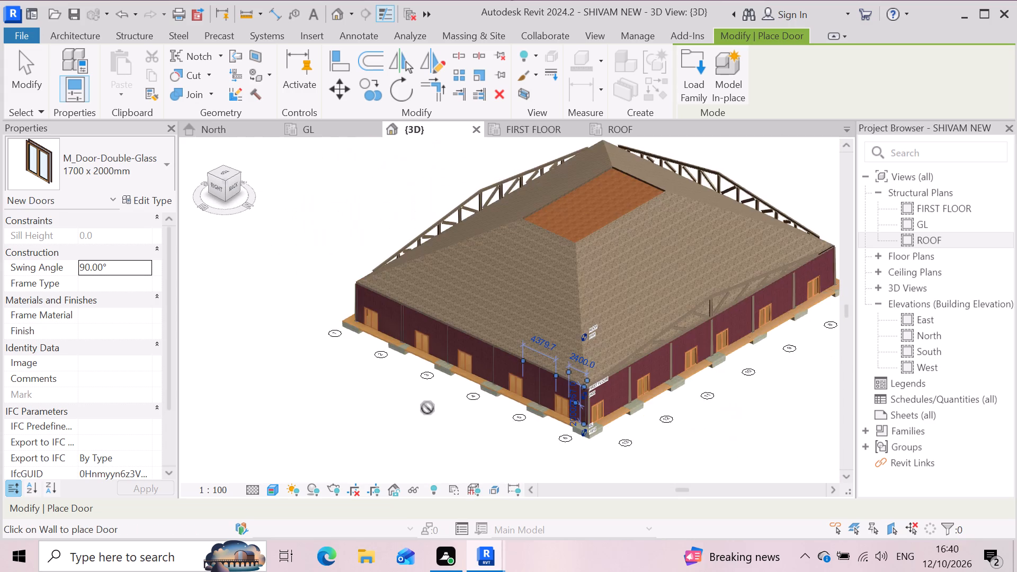
scroll(427, 408, "down", 2)
scroll(475, 371, "down", 3)
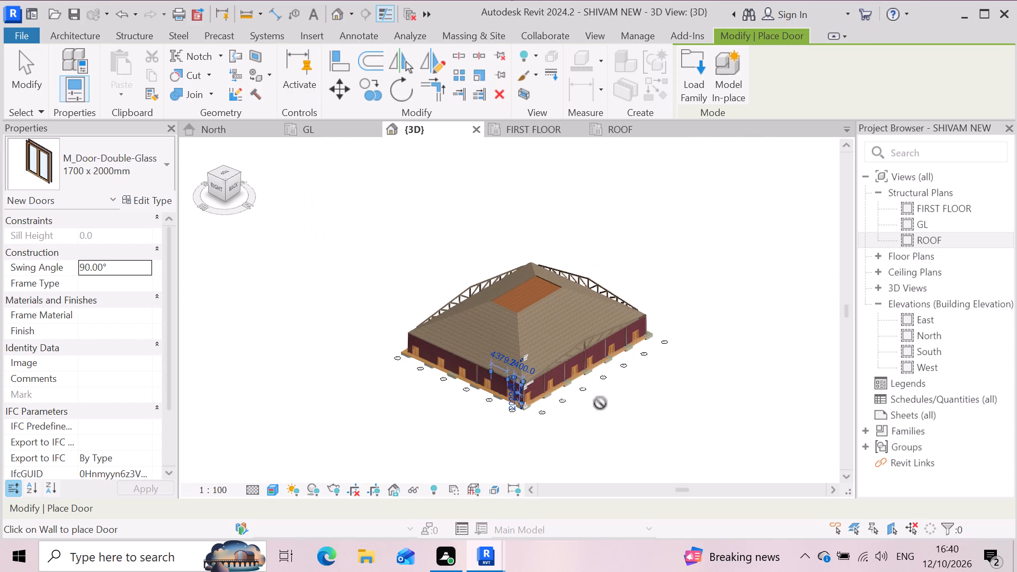
middle_click_drag(610, 412, 611, 367, "shift")
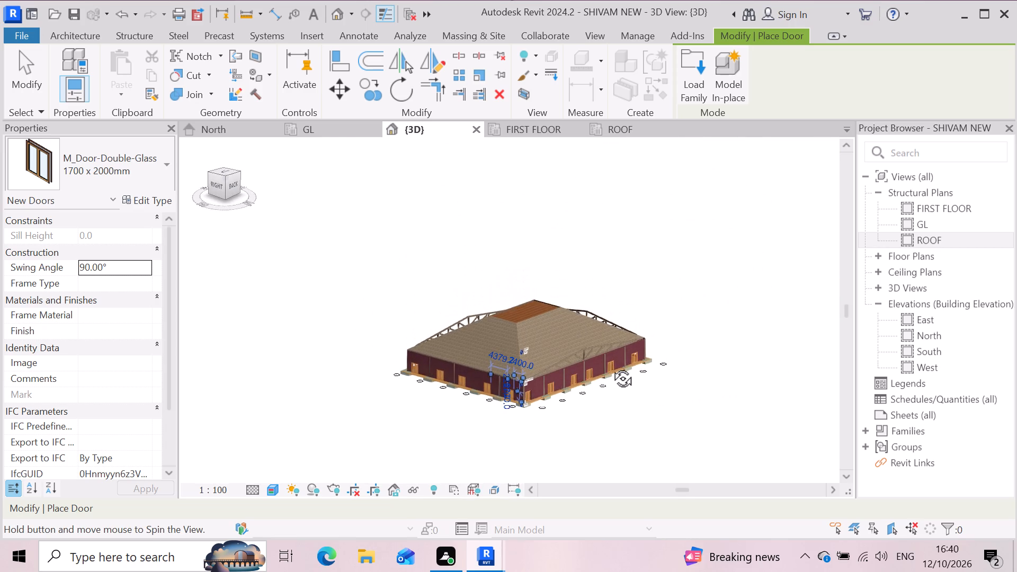
middle_click_drag(611, 367, 377, 320, "shift")
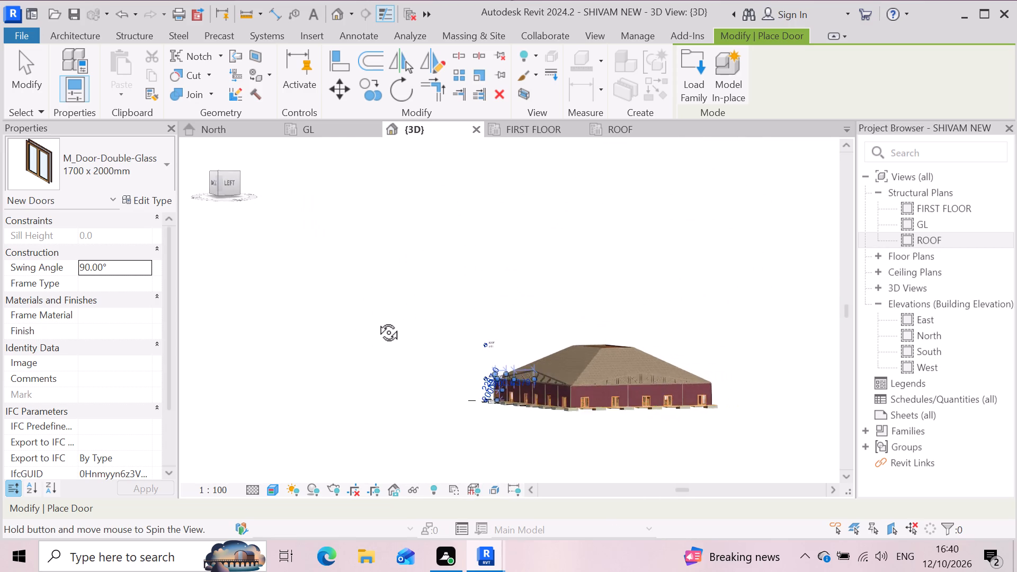
middle_click_drag(377, 320, 278, 303, "shift")
scroll(305, 329, "up", 1, "shift")
middle_click_drag(279, 308, 293, 344, "shift")
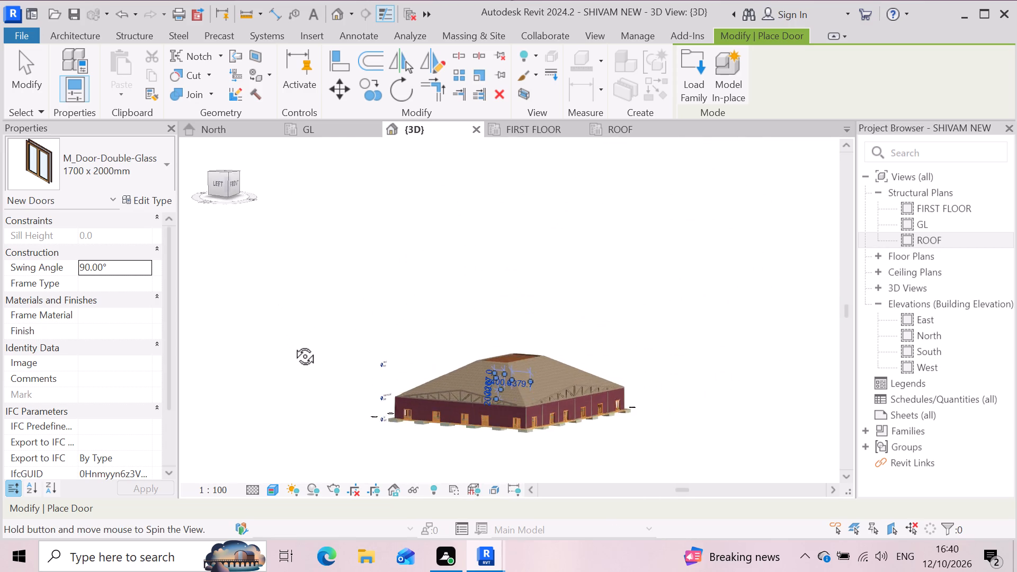
middle_click_drag(293, 344, 299, 353, "shift")
scroll(433, 404, "down", 1)
scroll(509, 451, "up", 6)
scroll(434, 367, "down", 3)
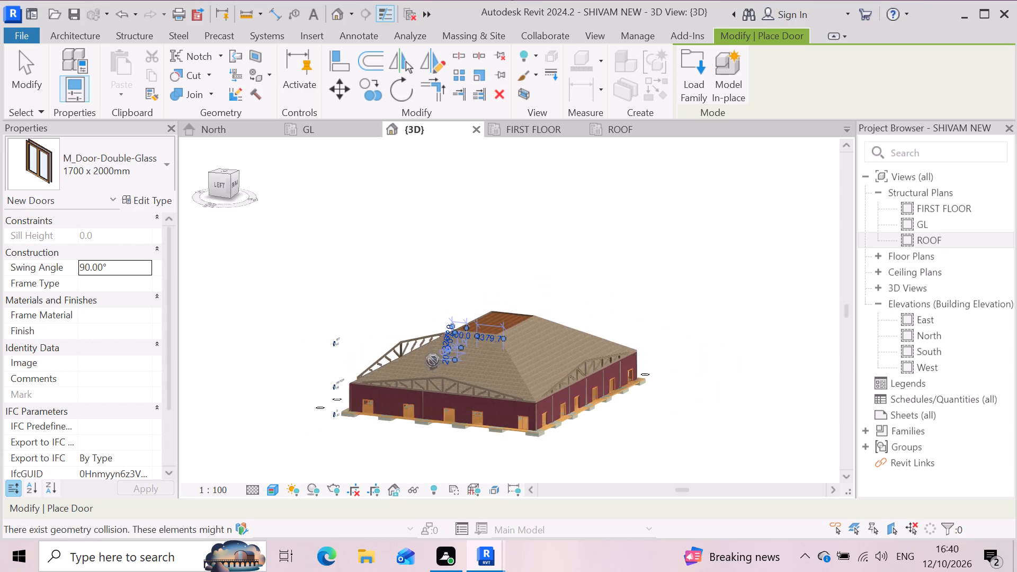
scroll(433, 360, "down", 3)
scroll(662, 397, "up", 3)
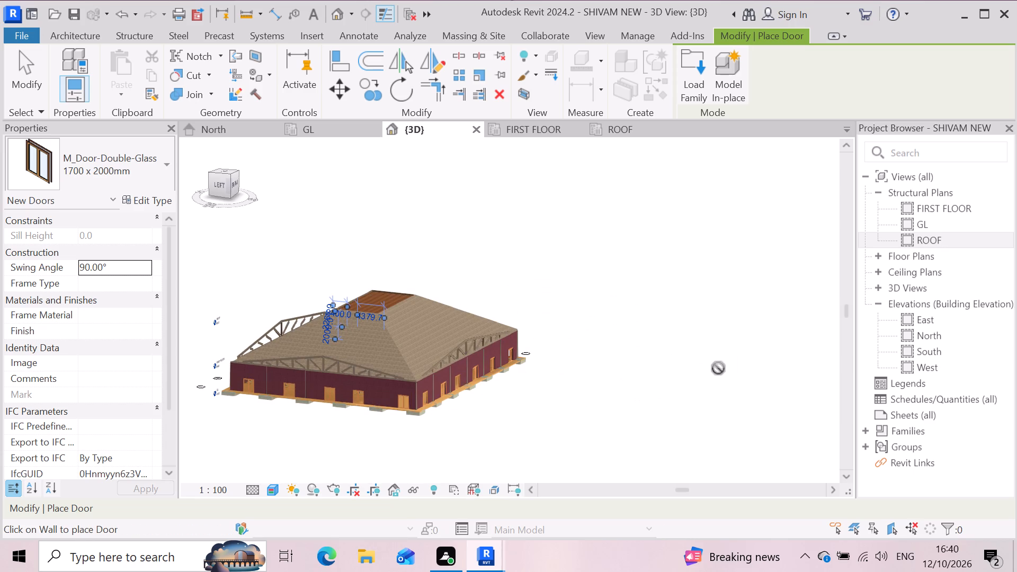
scroll(729, 354, "down", 2)
middle_click_drag(462, 418, 490, 422, "shift")
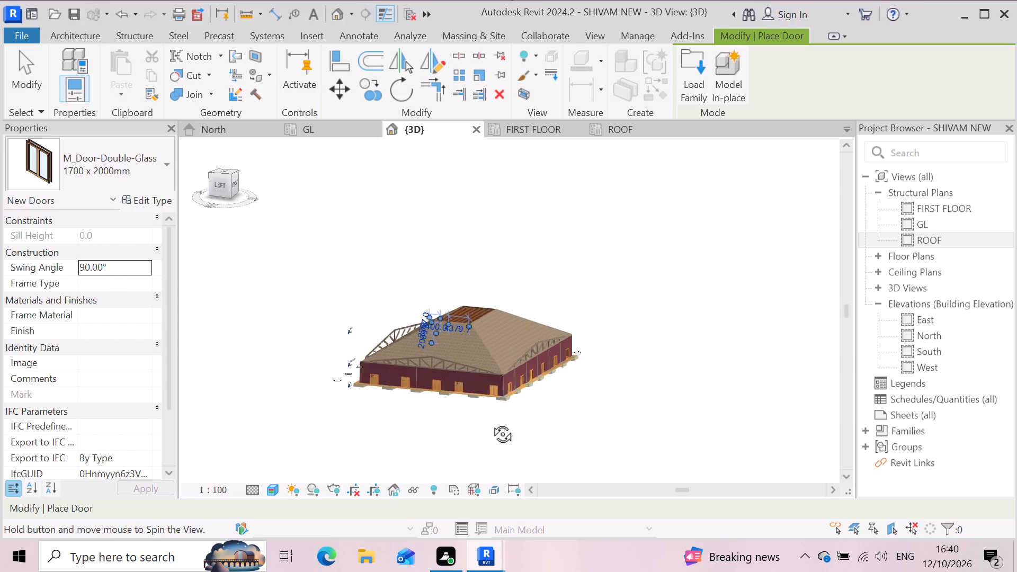
middle_click_drag(490, 422, 689, 408, "shift")
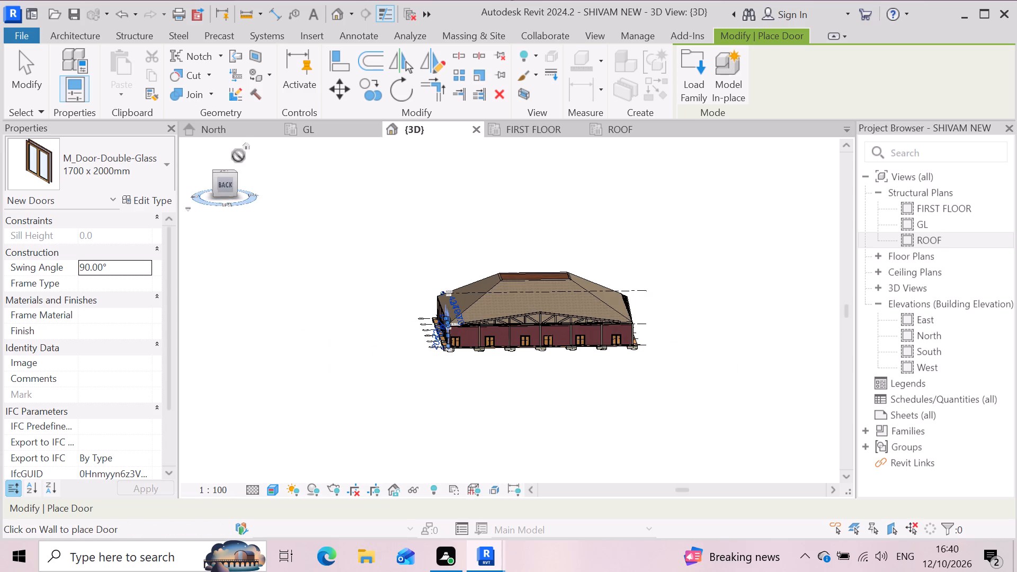
End door placement and check the building in the straight back and left views and the home isometric view.
left_click(251, 147)
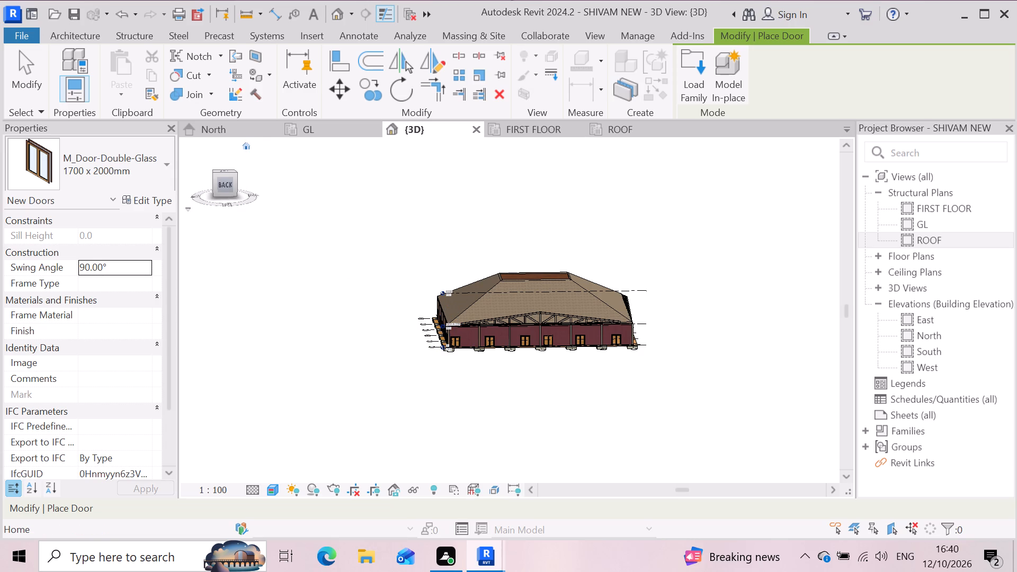
key("Escape")
left_click(246, 142)
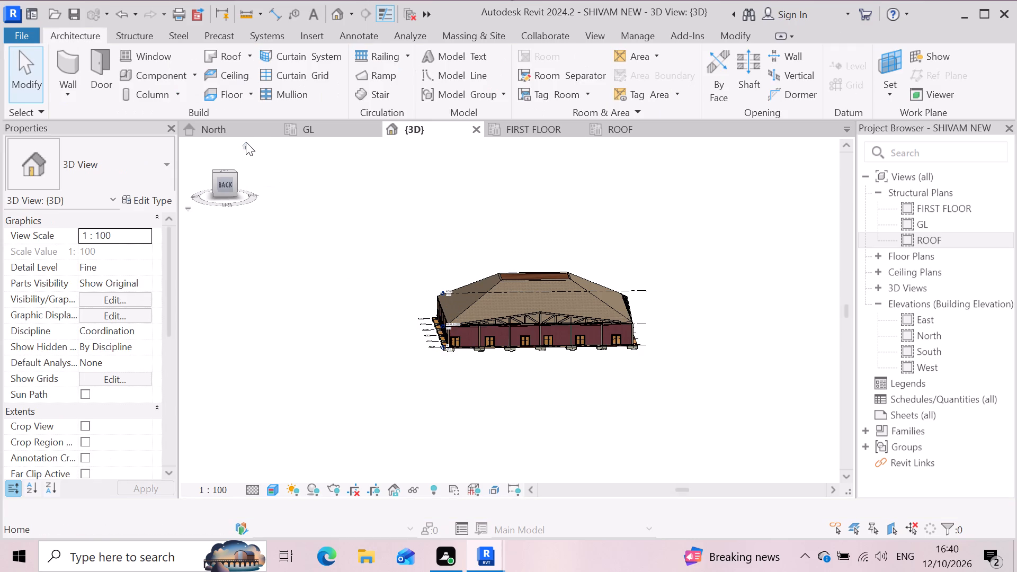
left_click(238, 142)
left_click(242, 144)
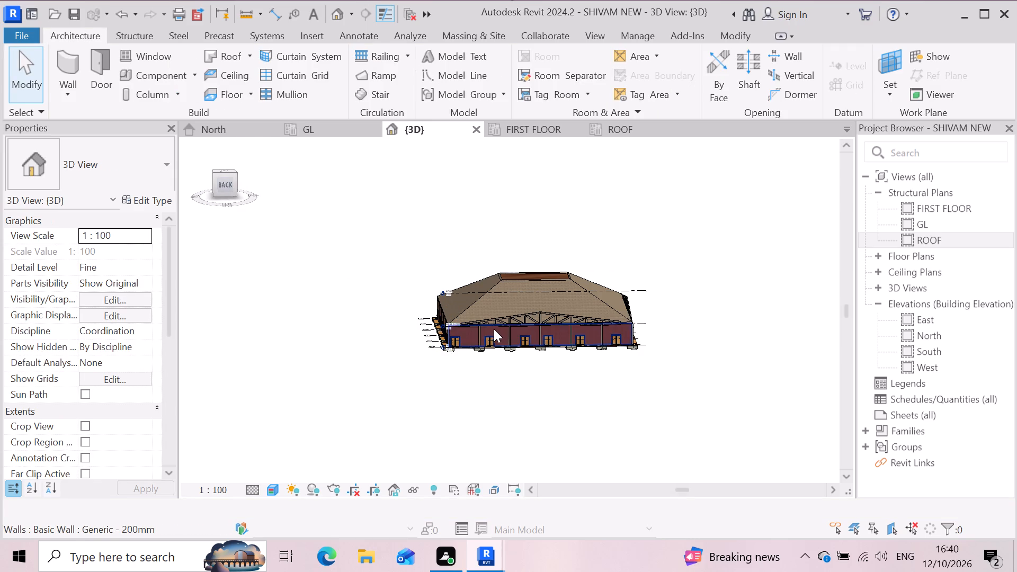
scroll(494, 326, "up", 3)
scroll(494, 318, "down", 4)
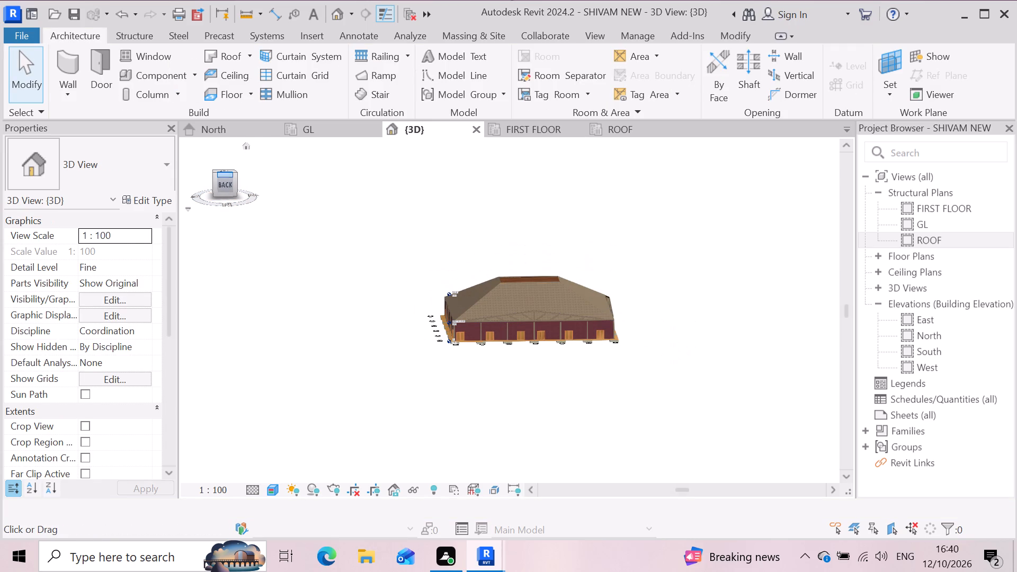
left_click(222, 178)
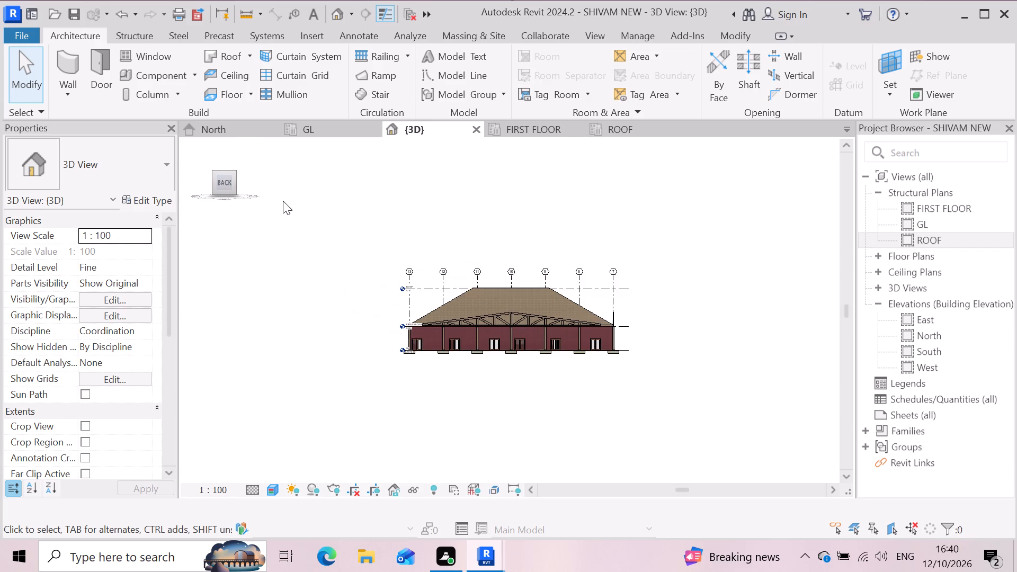
left_click(239, 184)
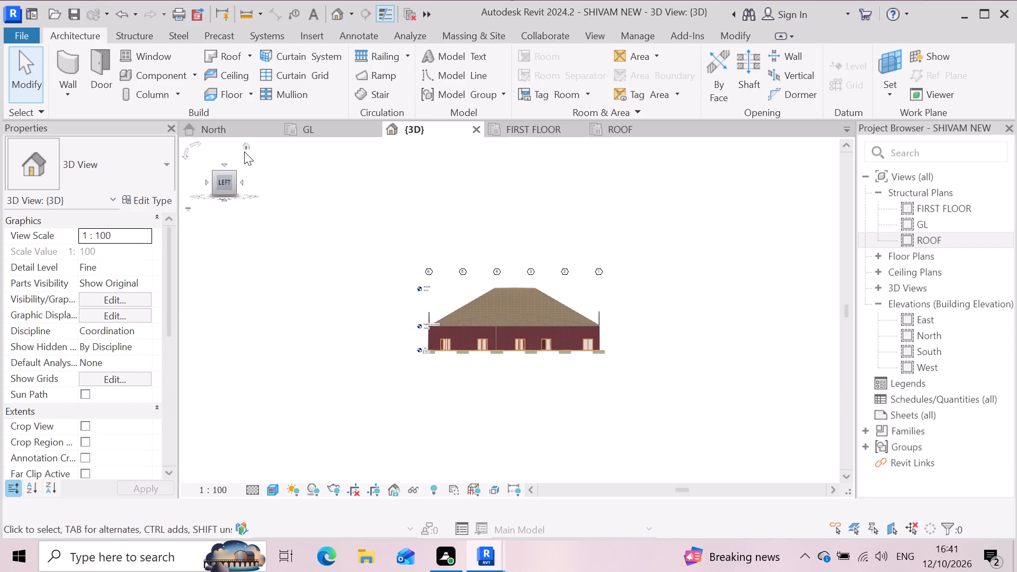
left_click(244, 149)
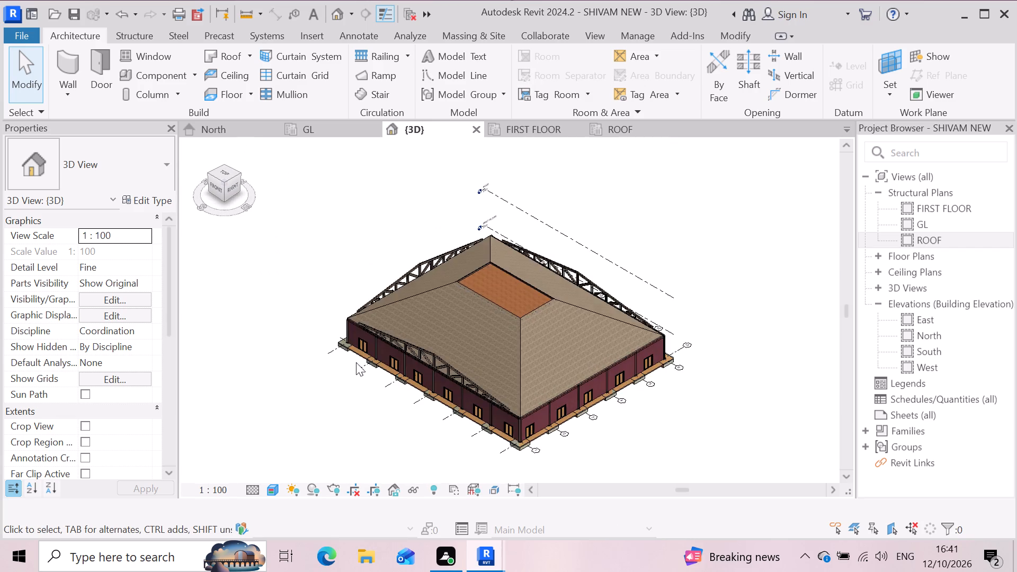
scroll(441, 286, "down", 2)
scroll(480, 369, "down", 1)
scroll(481, 376, "up", 2)
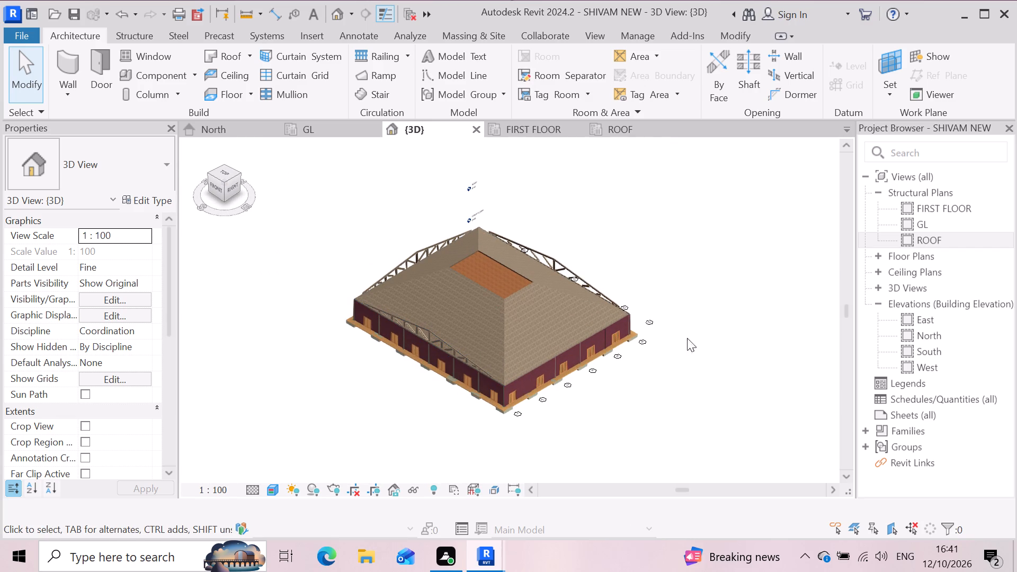
Inspect the tiled roof, gabled trusses and double-glass doors up close in the isometric 3D view.
scroll(701, 319, "up", 1)
scroll(723, 299, "down", 1)
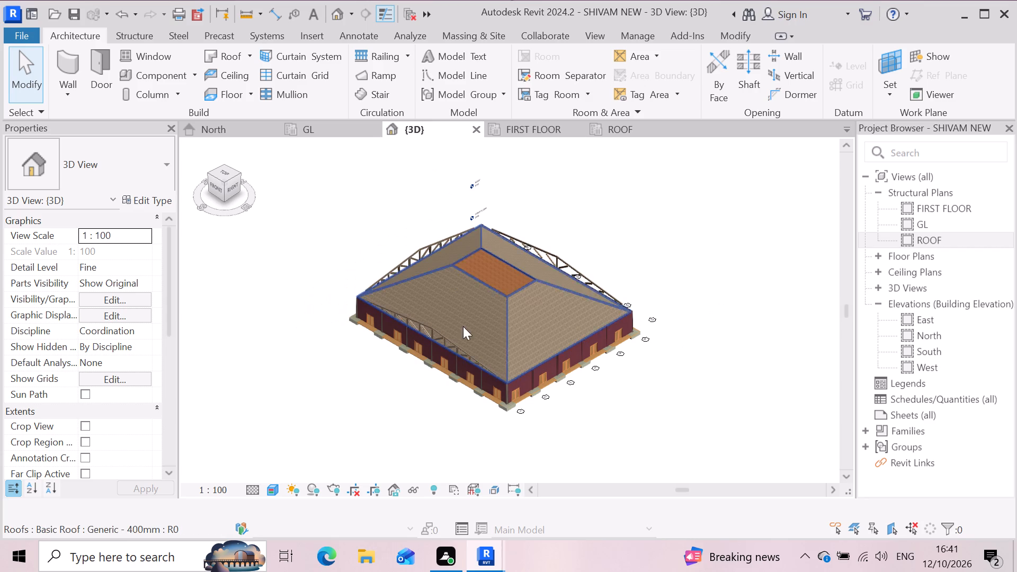
scroll(473, 353, "up", 2)
scroll(495, 272, "up", 1)
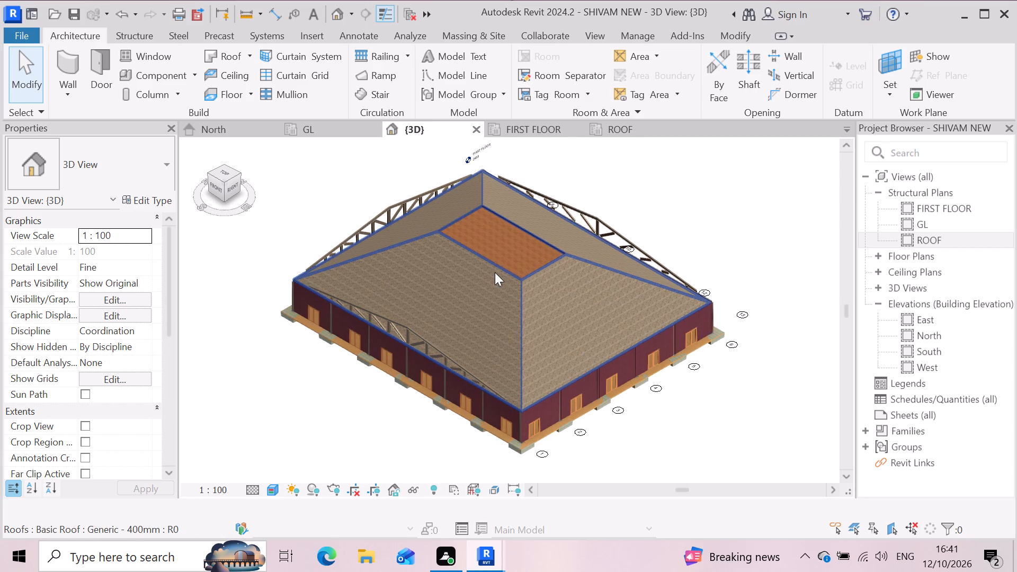
scroll(501, 287, "down", 1)
scroll(435, 351, "up", 3)
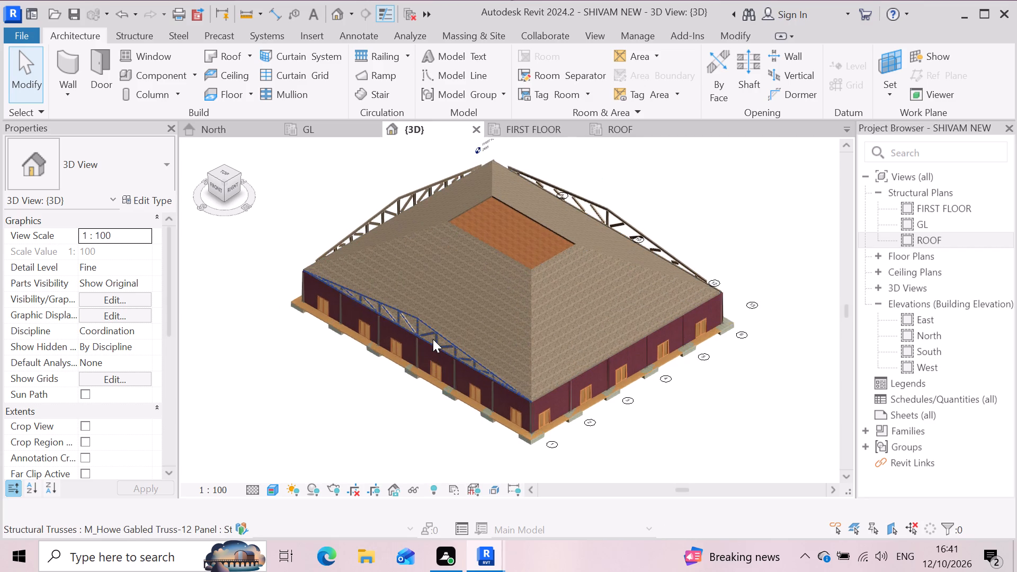
scroll(433, 339, "up", 8)
scroll(433, 339, "down", 4)
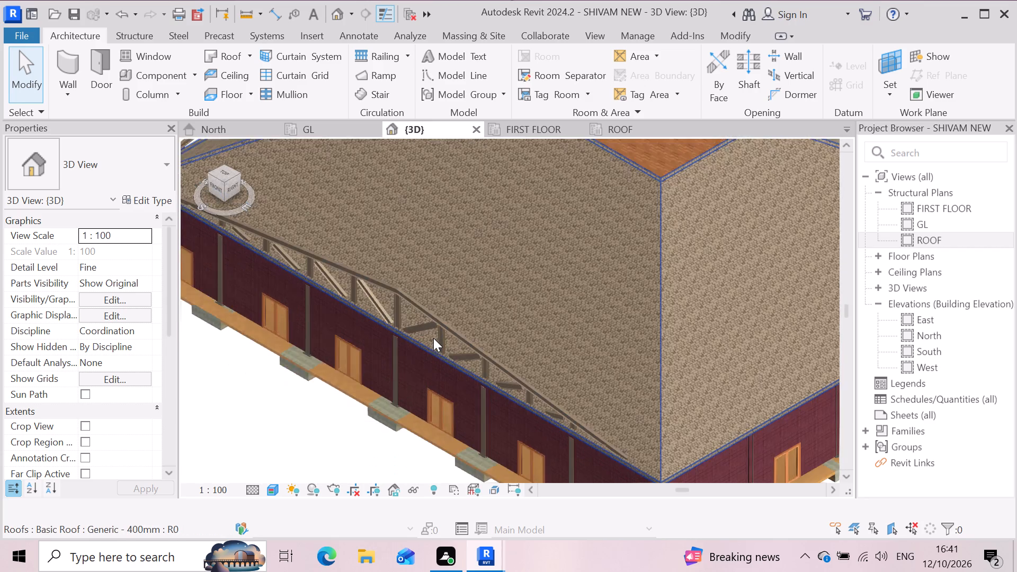
scroll(433, 338, "down", 4)
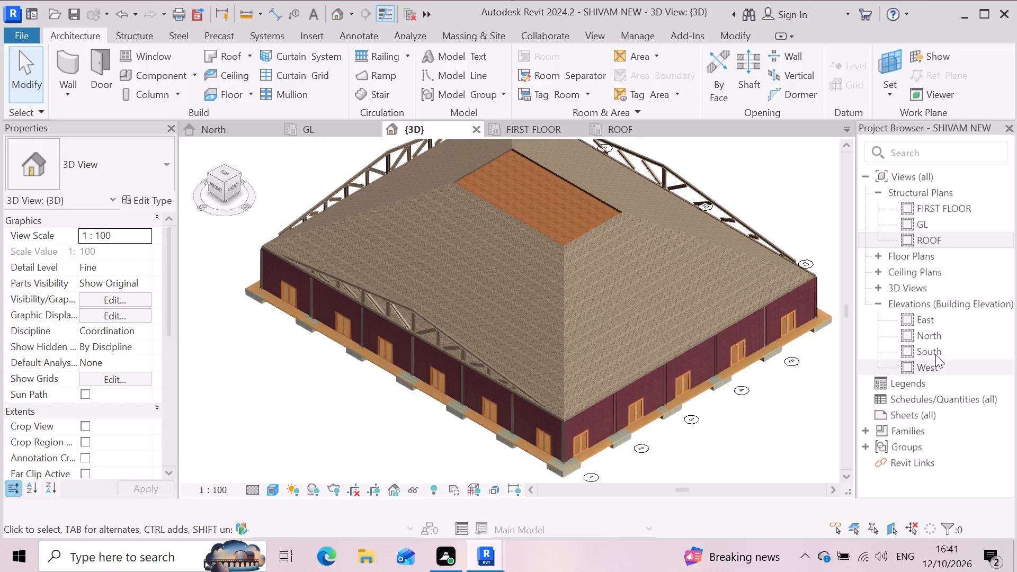
Open the North elevation and examine the roof's flat top edge, the truss, the doors and the footings.
double_click(941, 338)
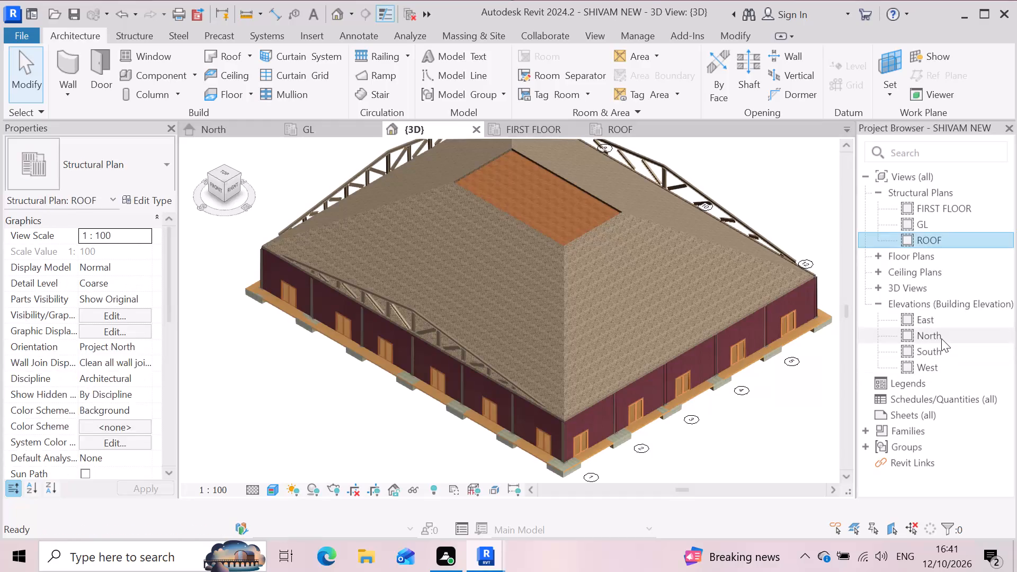
scroll(338, 339, "up", 3)
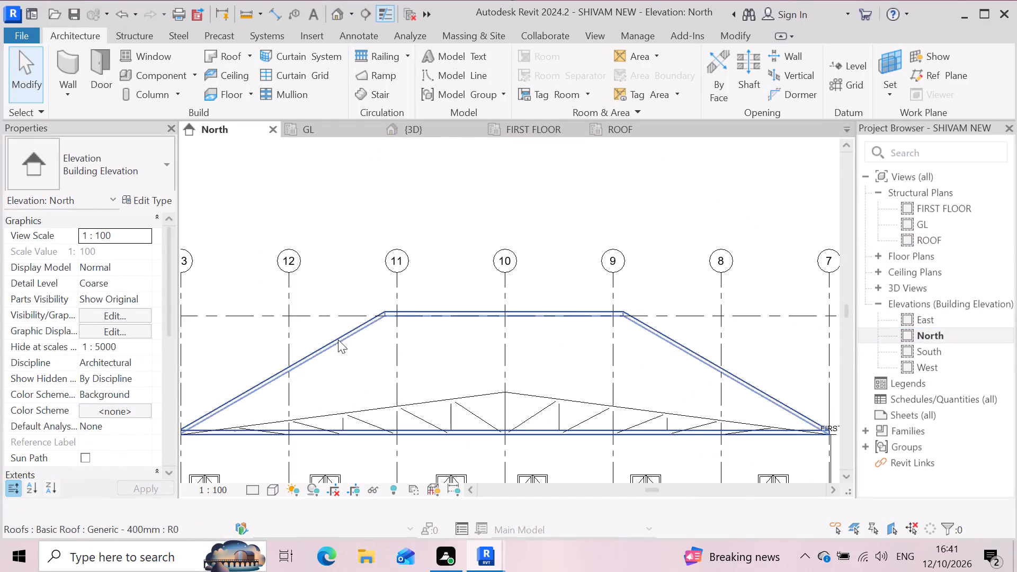
scroll(338, 339, "up", 3)
scroll(474, 294, "up", 7)
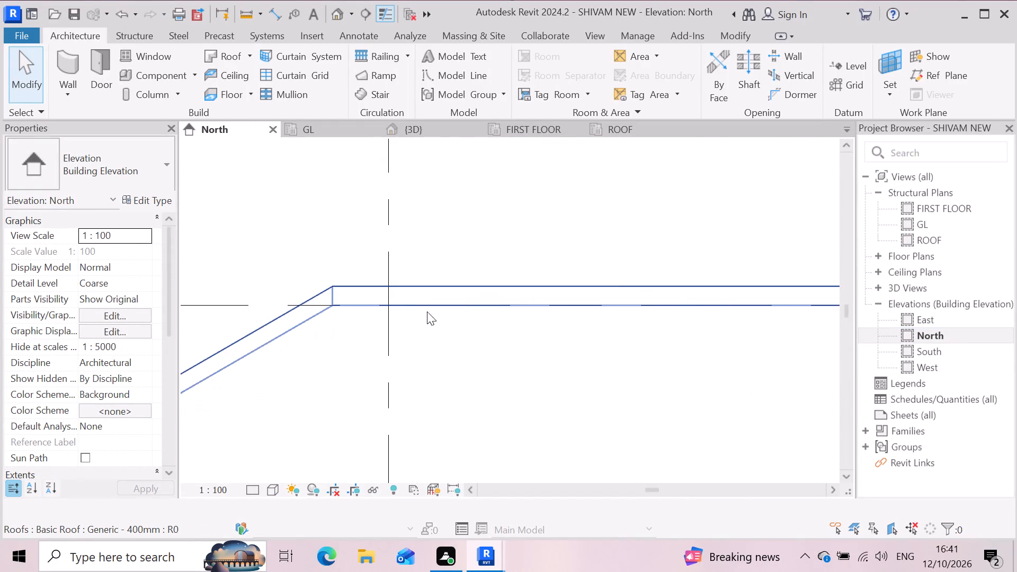
scroll(391, 299, "down", 8)
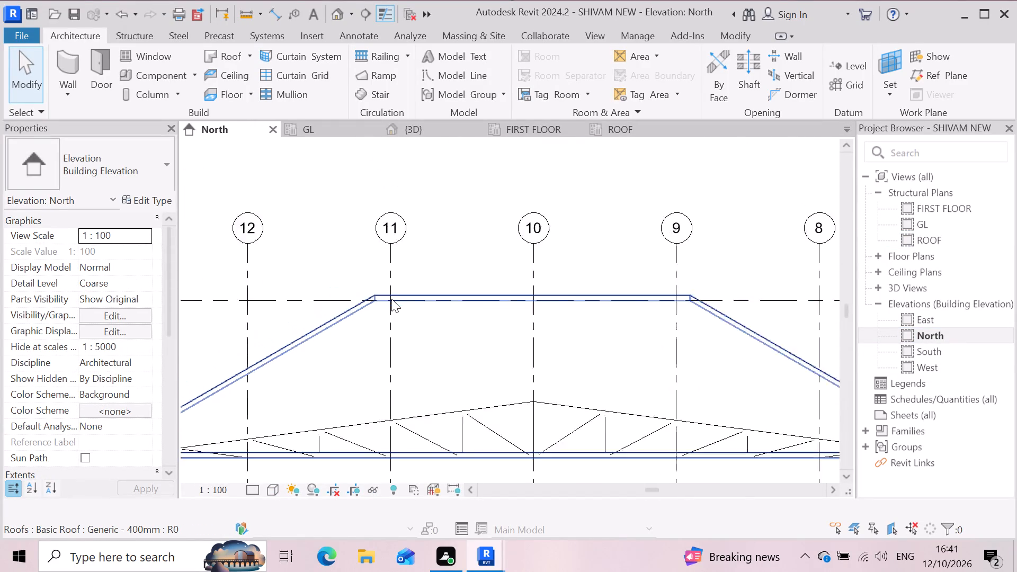
scroll(391, 299, "down", 5)
scroll(536, 280, "down", 2)
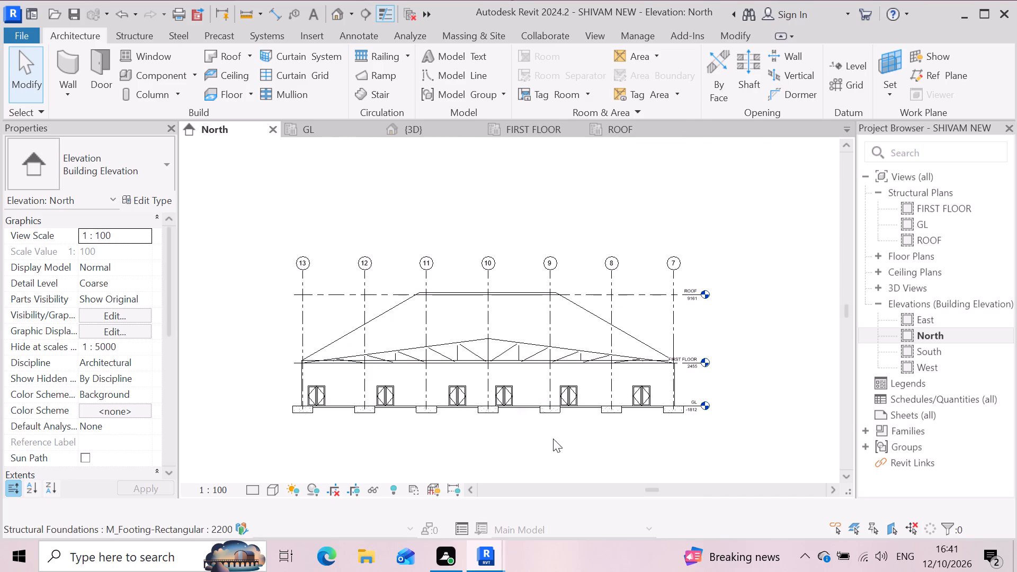
scroll(554, 439, "up", 2)
scroll(551, 391, "down", 1)
scroll(760, 409, "up", 1)
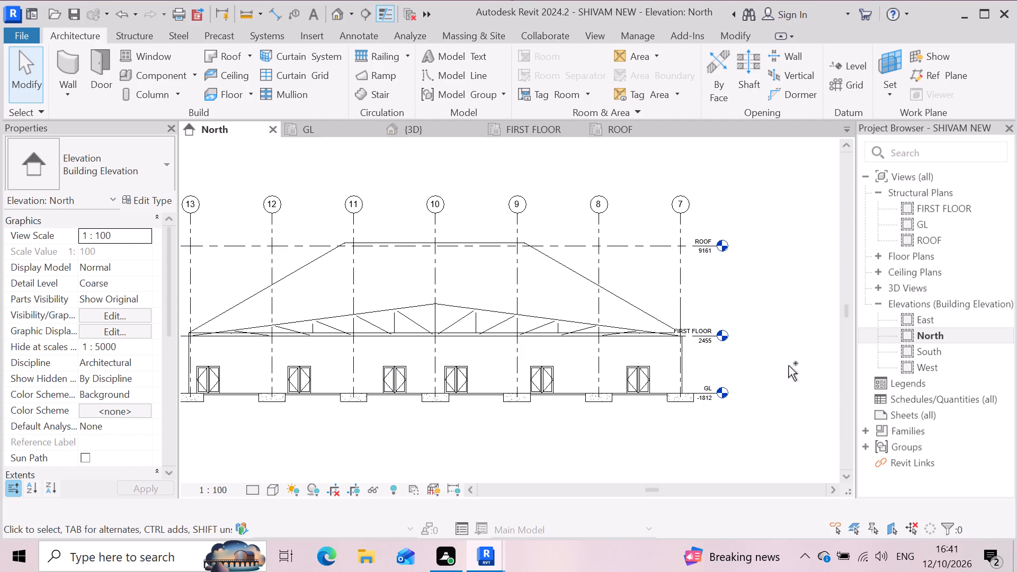
Save the SHIVAM NEW project.
key("ctrl+s")
scroll(585, 300, "down", 2)
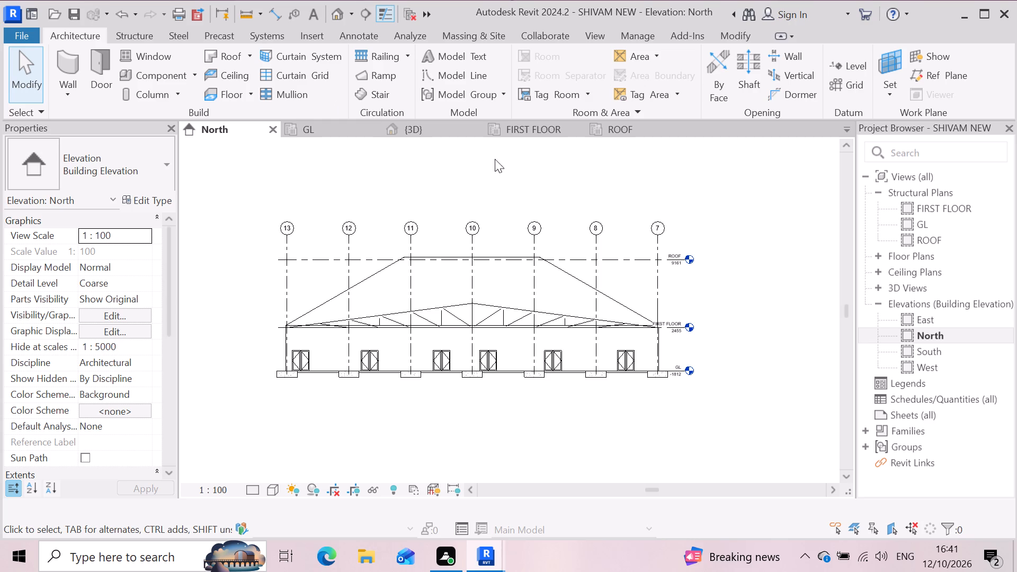
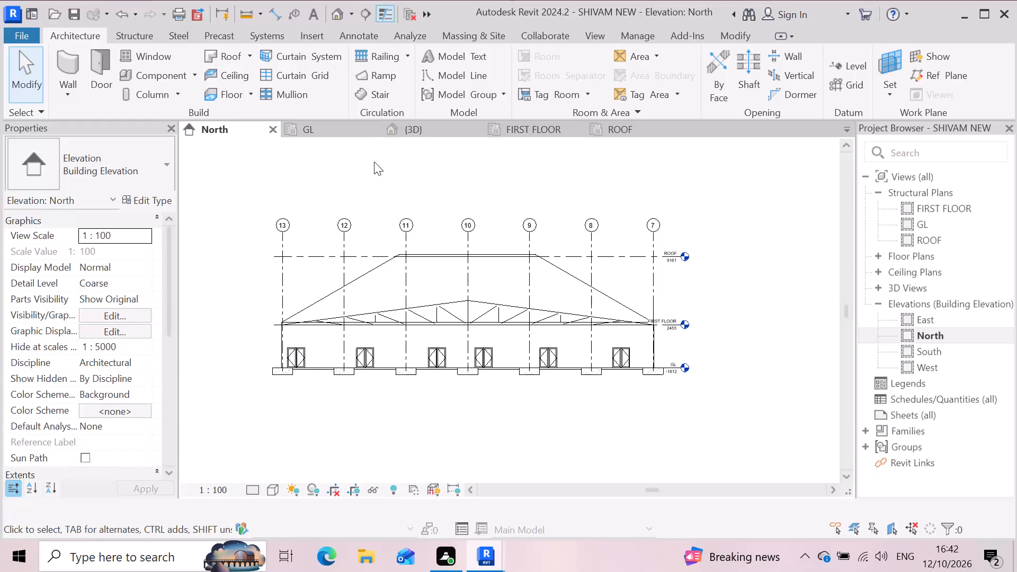
Open the {3D} view to examine the whole building with its hipped roof and trusses.
left_click(447, 131)
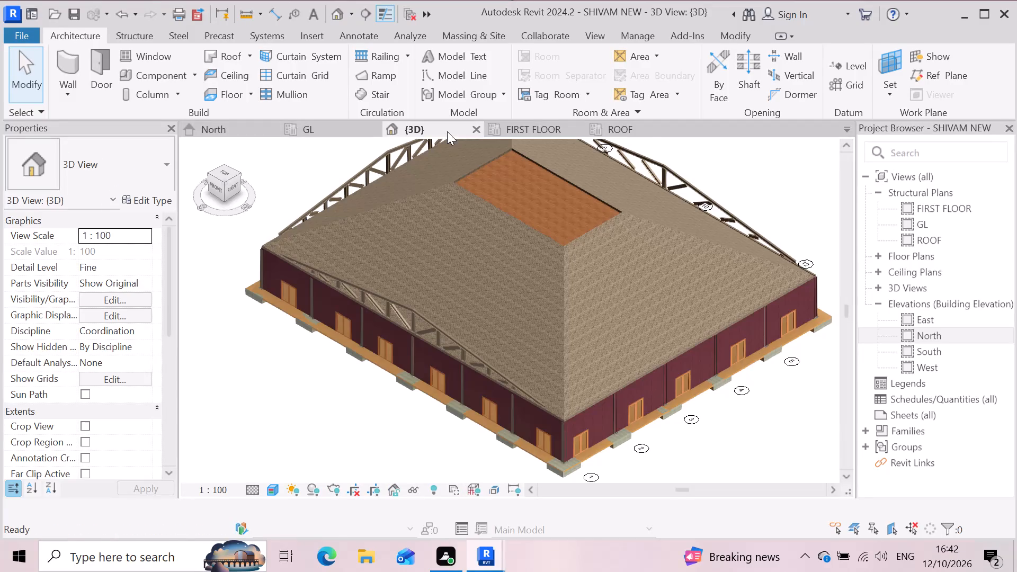
scroll(447, 341, "down", 2)
scroll(699, 240, "down", 2)
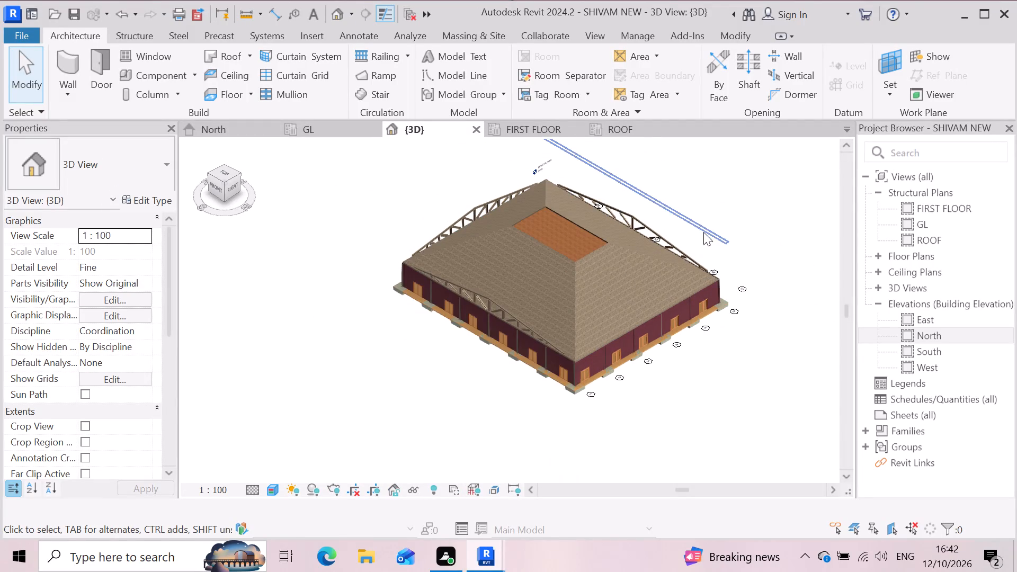
scroll(705, 230, "up", 2)
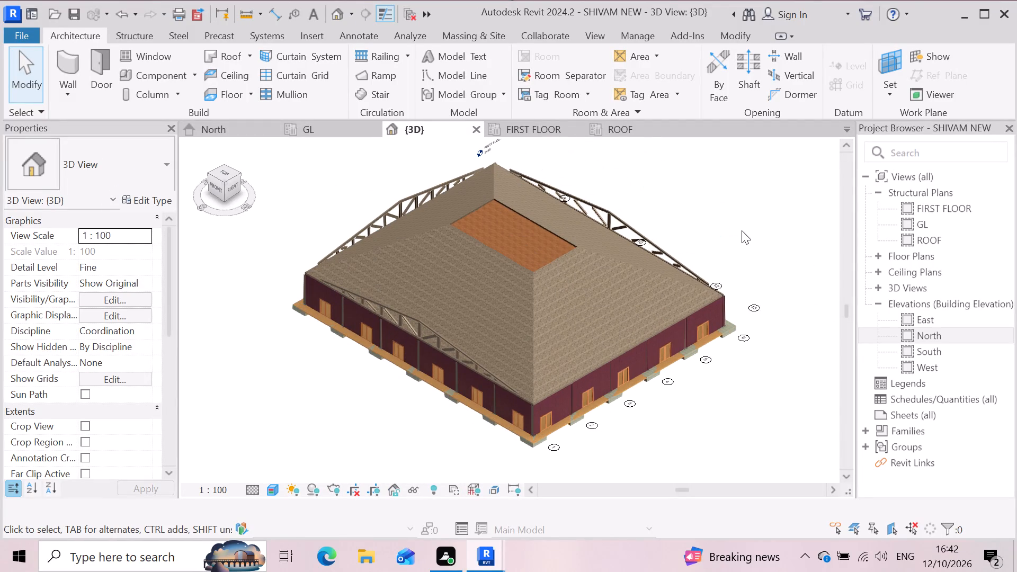
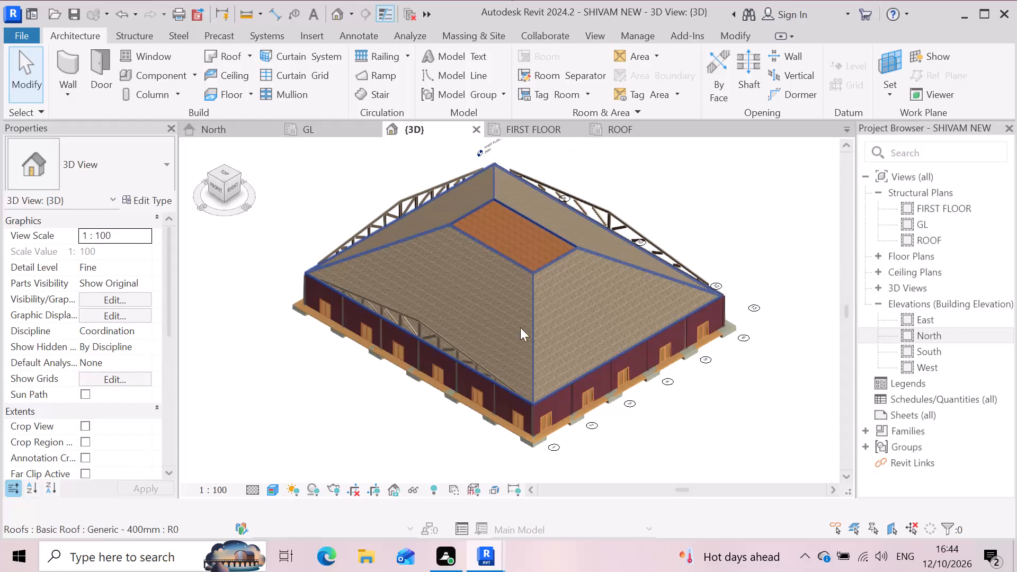
Examine the doors, columns and footings along the building's right-hand wall up close, including the area around grid 3.
scroll(584, 392, "up", 4)
scroll(668, 390, "up", 10)
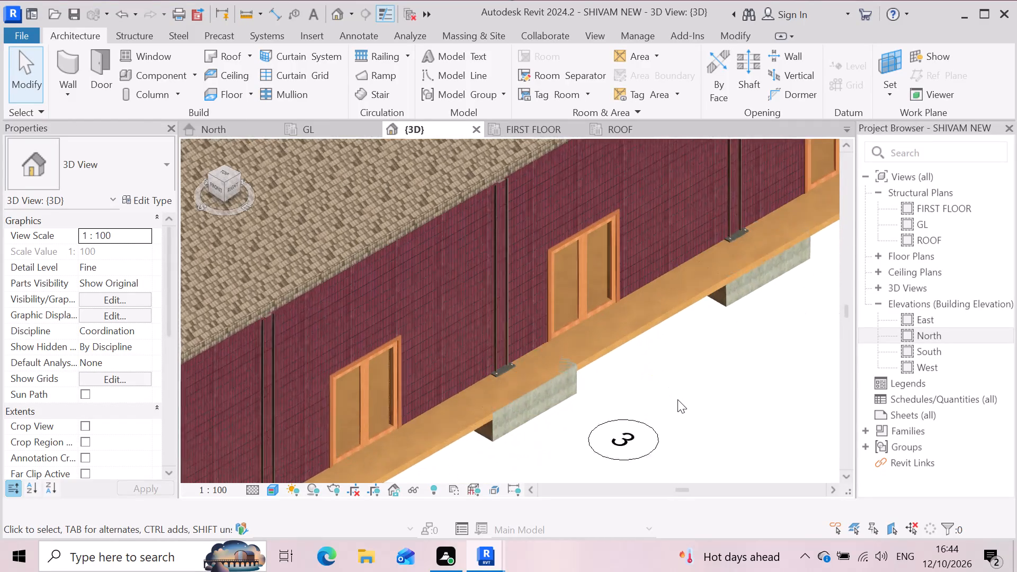
scroll(677, 399, "down", 11)
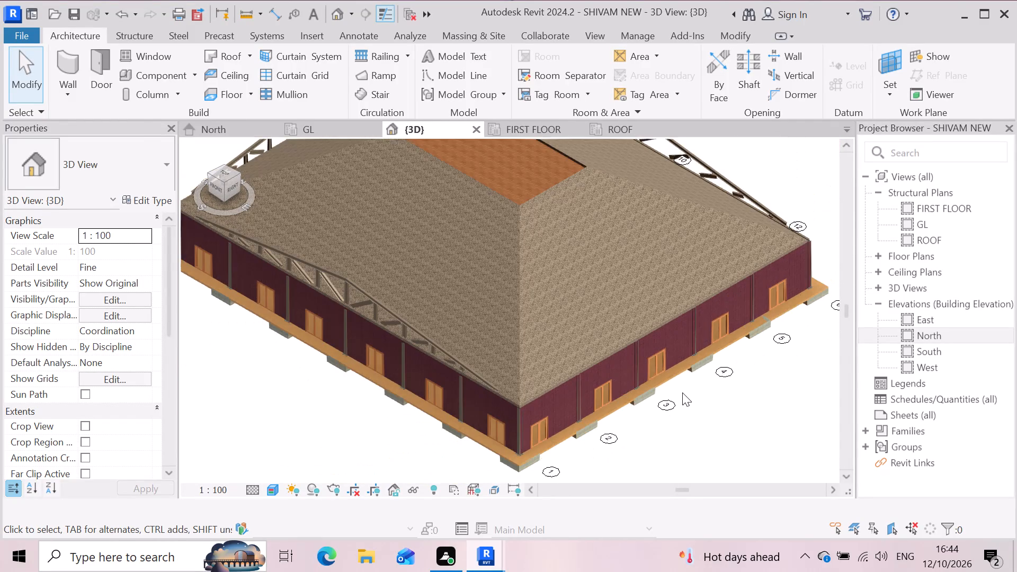
scroll(682, 392, "down", 2)
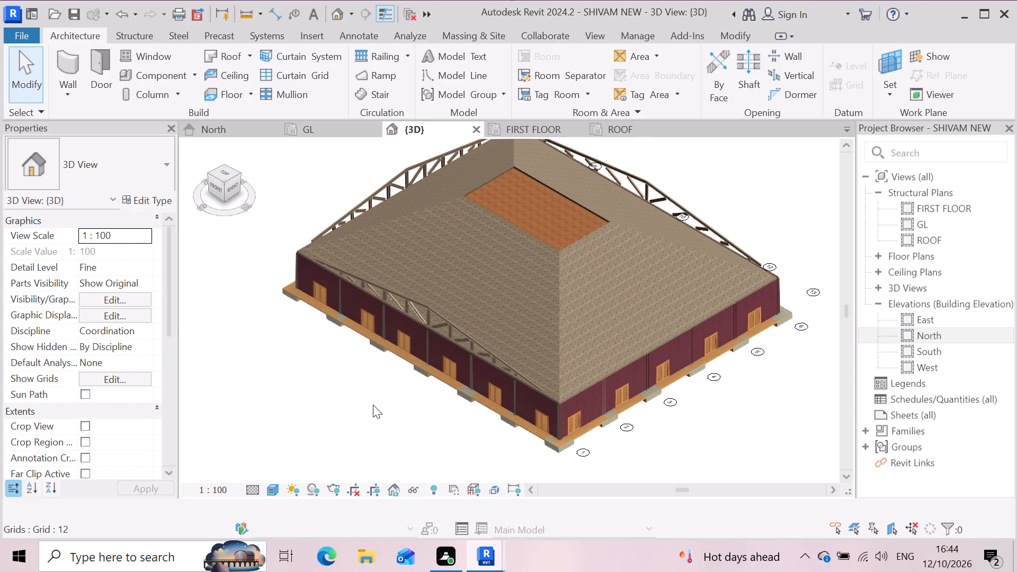
Examine the front side from a low angle, inspecting where the gabled truss meets the column tops and roof eave.
middle_click_drag(380, 387, 411, 278, "shift")
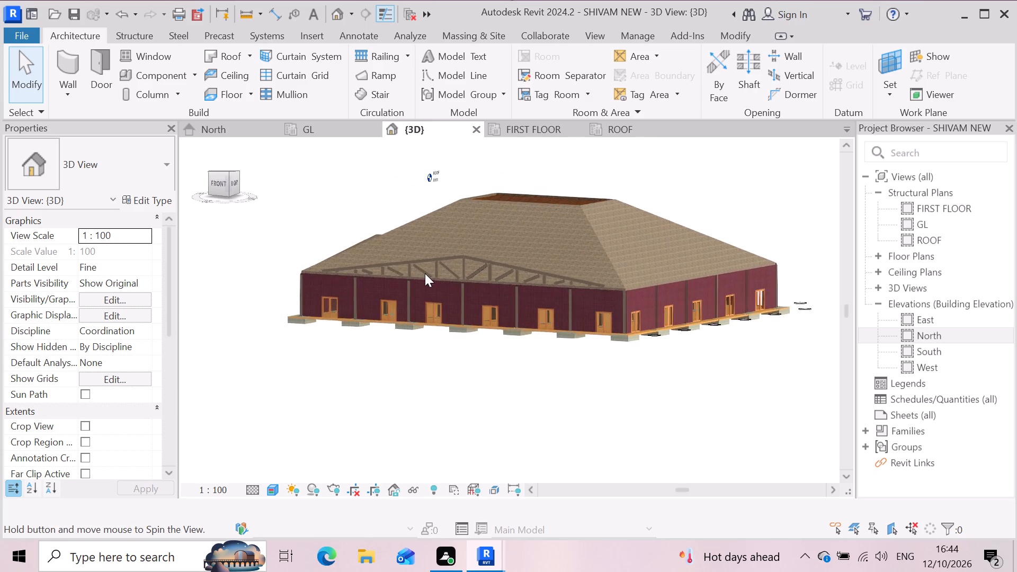
scroll(429, 272, "up", 10)
scroll(508, 288, "up", 4)
scroll(553, 336, "up", 3)
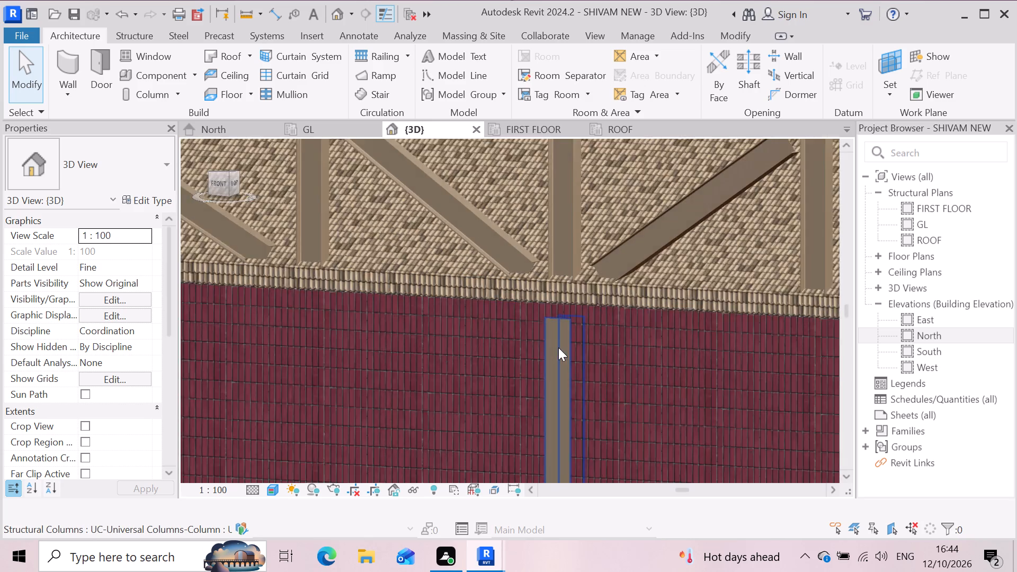
scroll(558, 347, "up", 2)
scroll(580, 354, "down", 9)
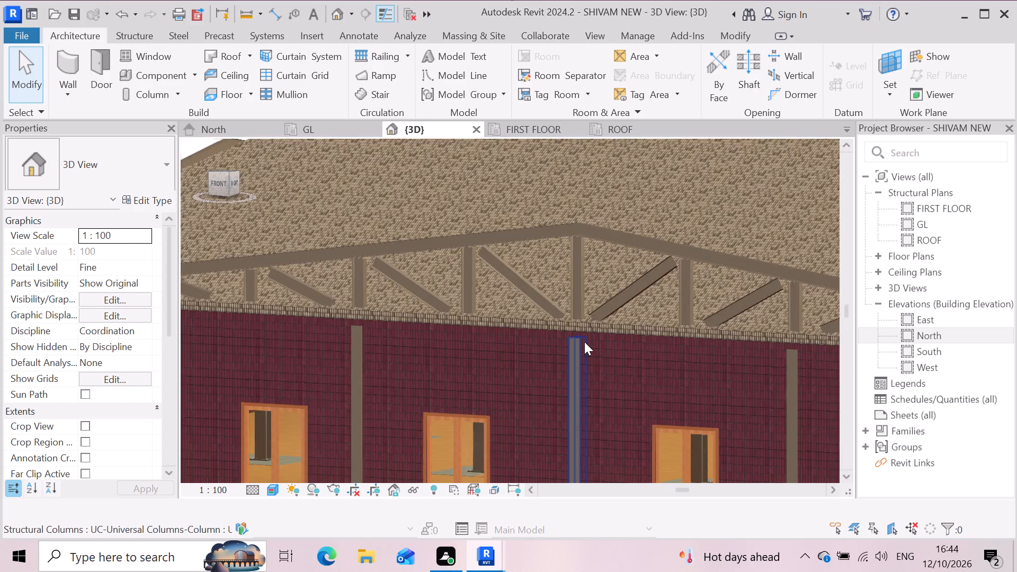
scroll(584, 342, "down", 11)
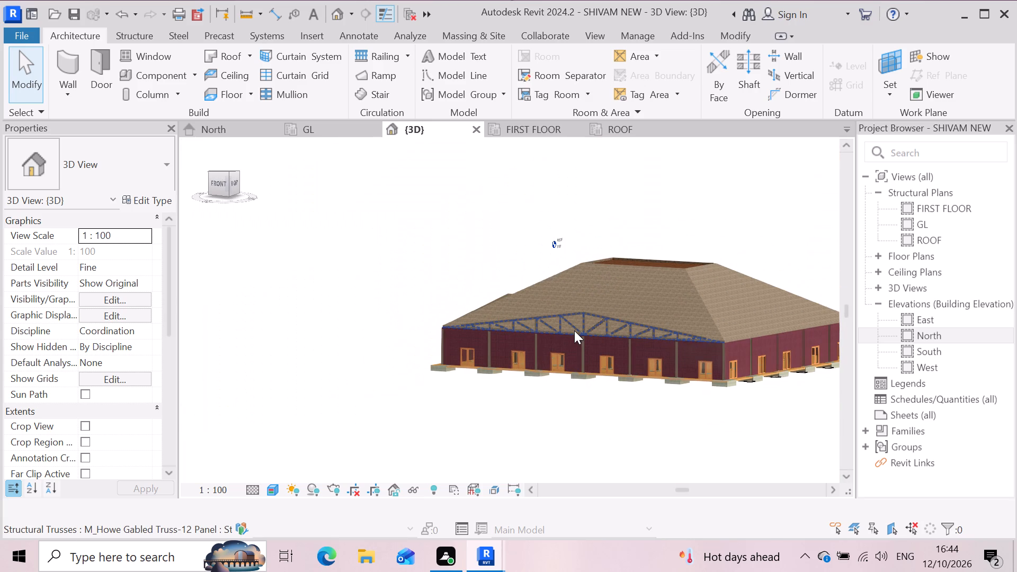
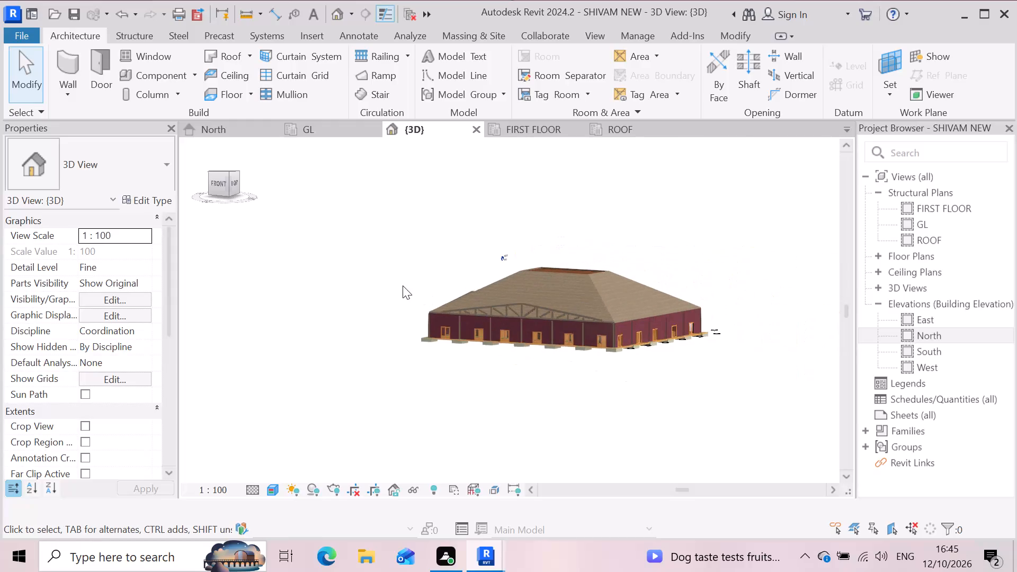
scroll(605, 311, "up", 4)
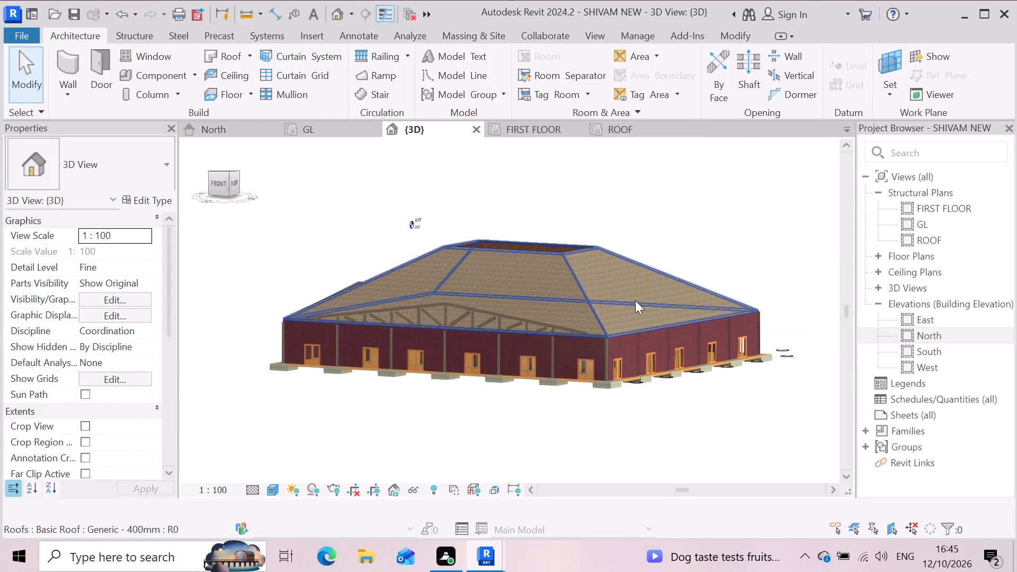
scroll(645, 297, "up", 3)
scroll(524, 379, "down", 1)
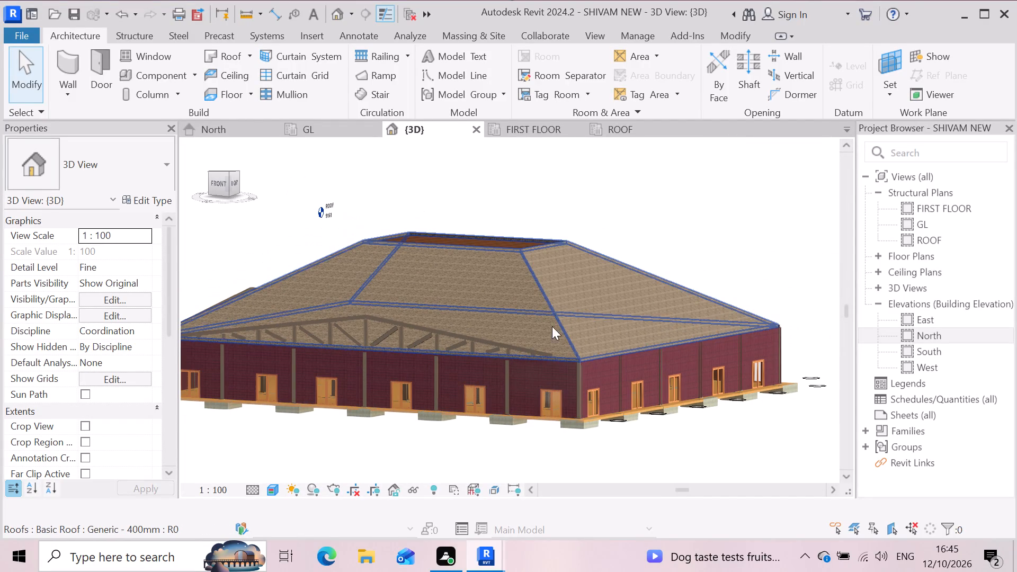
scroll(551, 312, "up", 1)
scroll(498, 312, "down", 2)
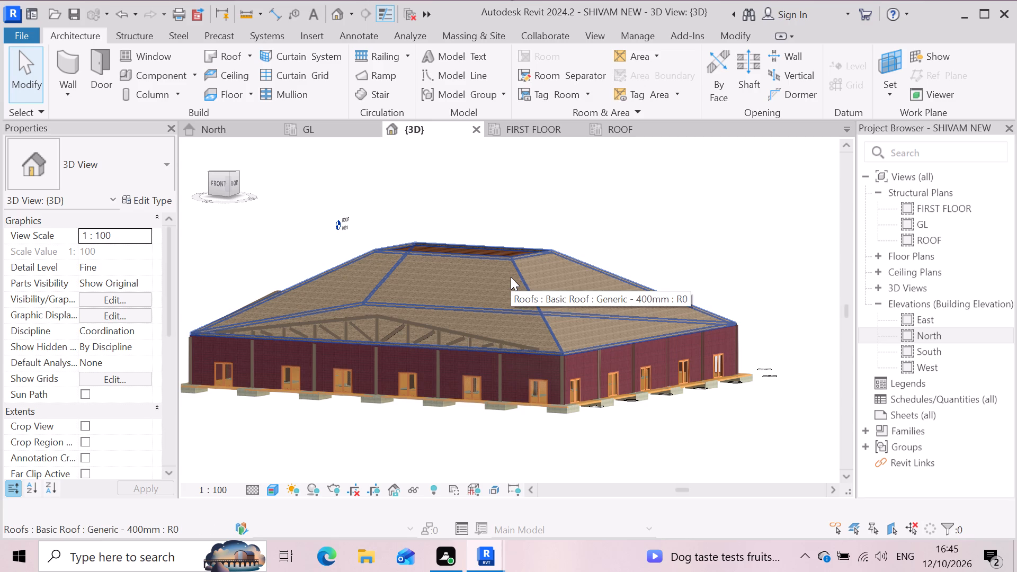
Open the North elevation and examine the roof outline, gabled truss, doors and footings against grids 7 to 13 and the levels.
double_click(950, 333)
scroll(594, 277, "up", 3)
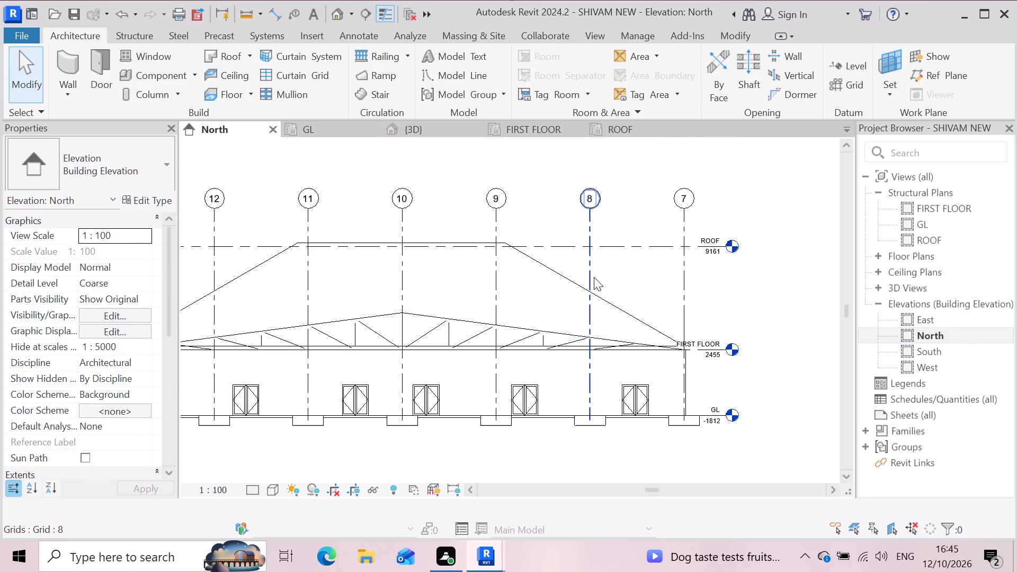
scroll(709, 357, "down", 4)
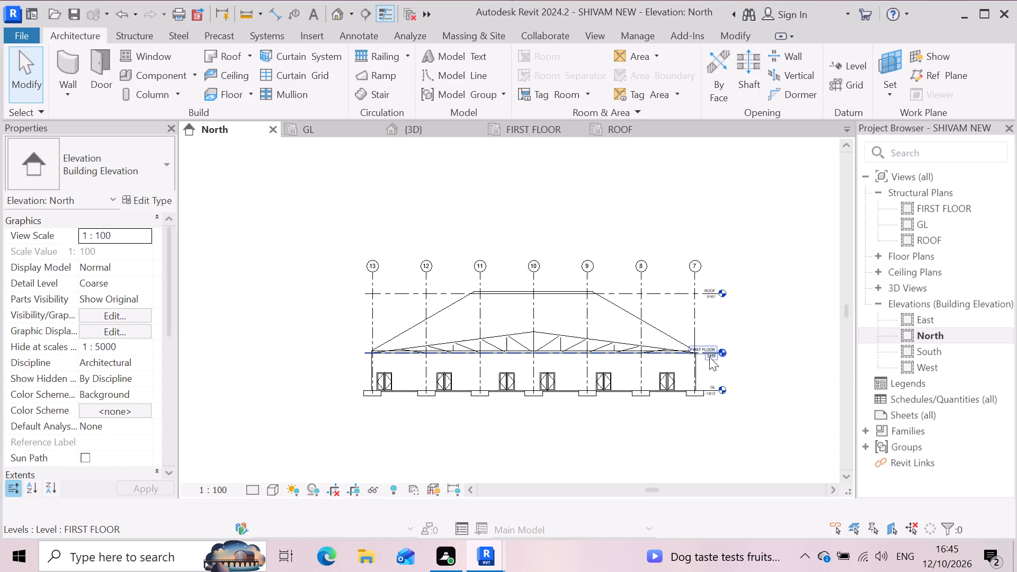
scroll(709, 293, "up", 2)
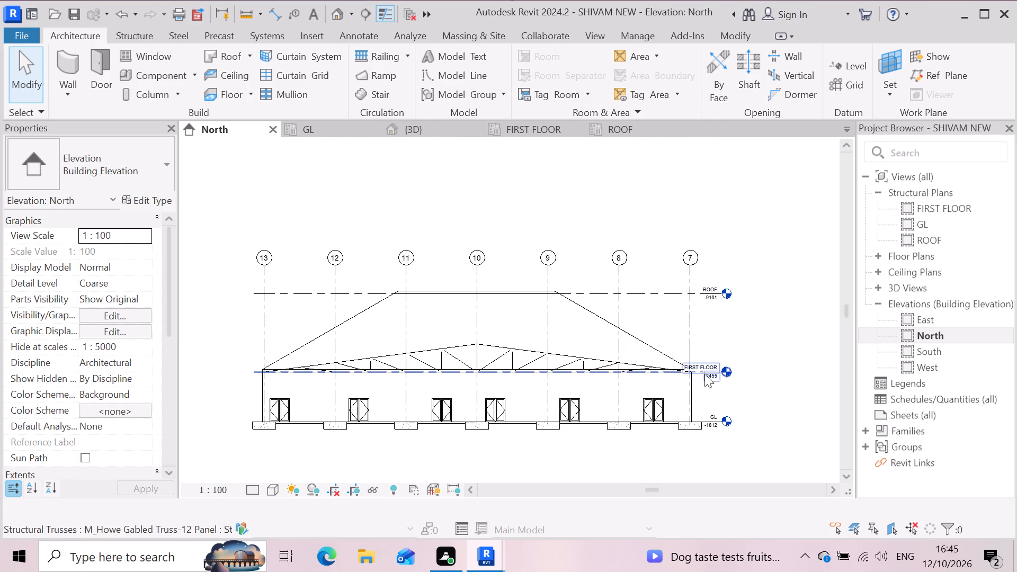
scroll(676, 278, "up", 2)
scroll(691, 344, "down", 1)
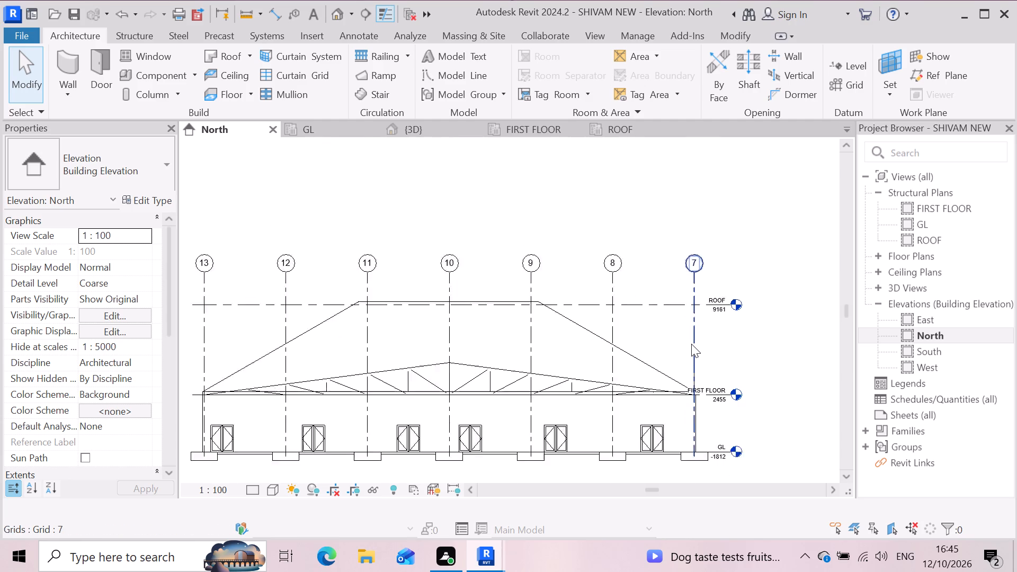
scroll(691, 344, "down", 1)
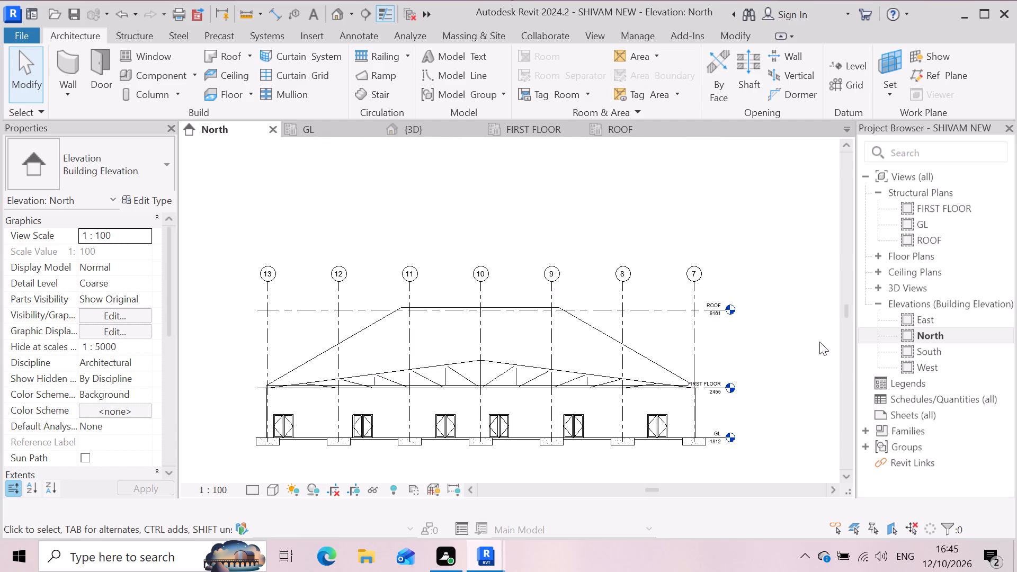
scroll(731, 283, "up", 3)
scroll(686, 303, "up", 2)
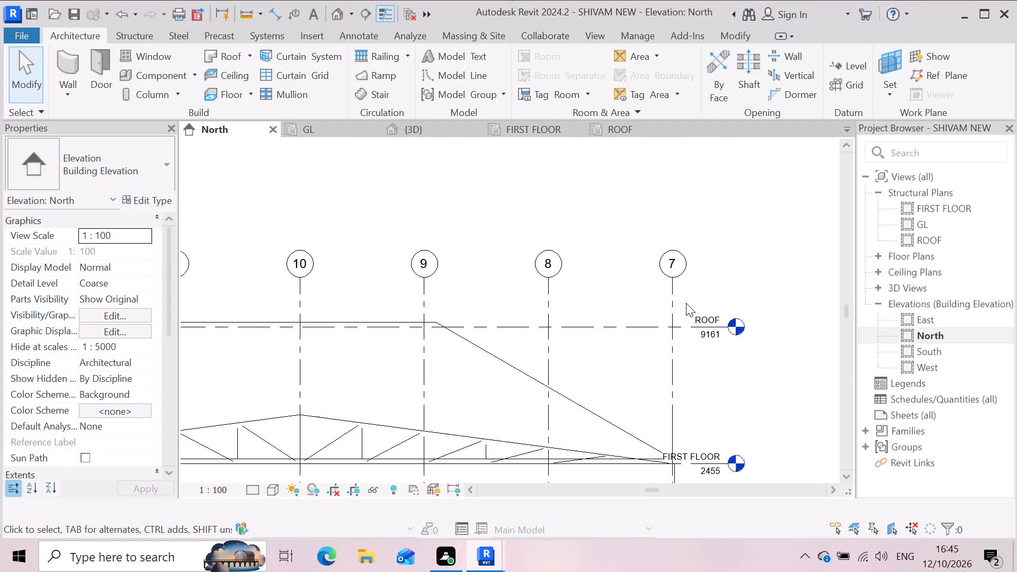
scroll(705, 308, "down", 6)
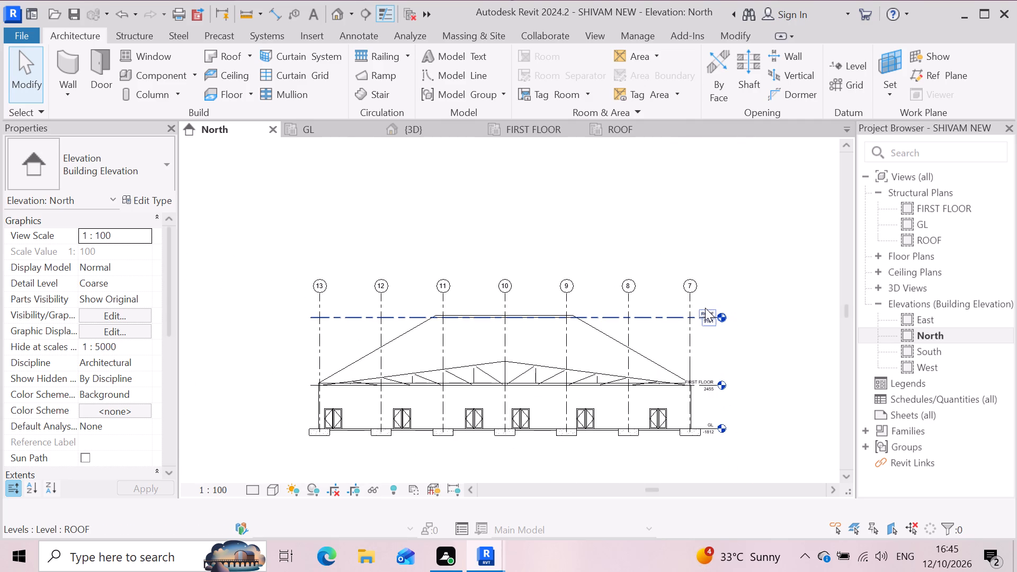
scroll(665, 405, "up", 2)
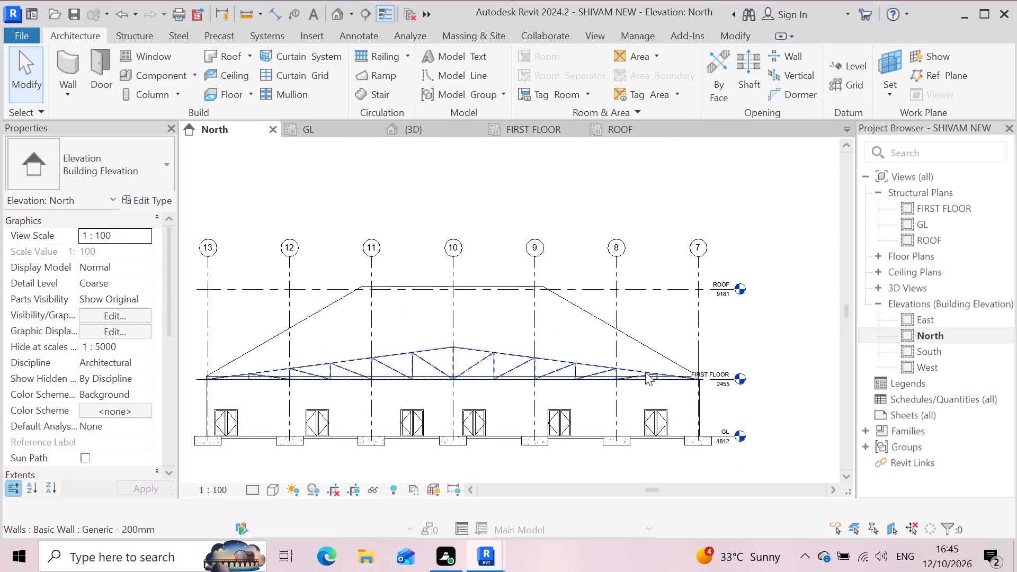
scroll(613, 347, "down", 1)
Return to the {3D} view, frame the whole building and print the current window with Microsoft Print to PDF.
left_click(441, 133)
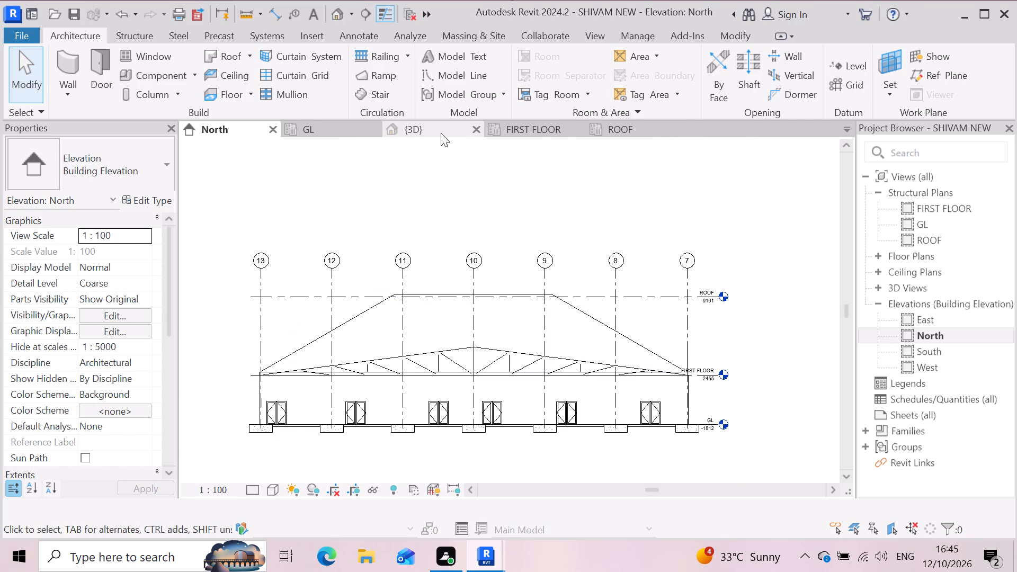
scroll(648, 390, "down", 2)
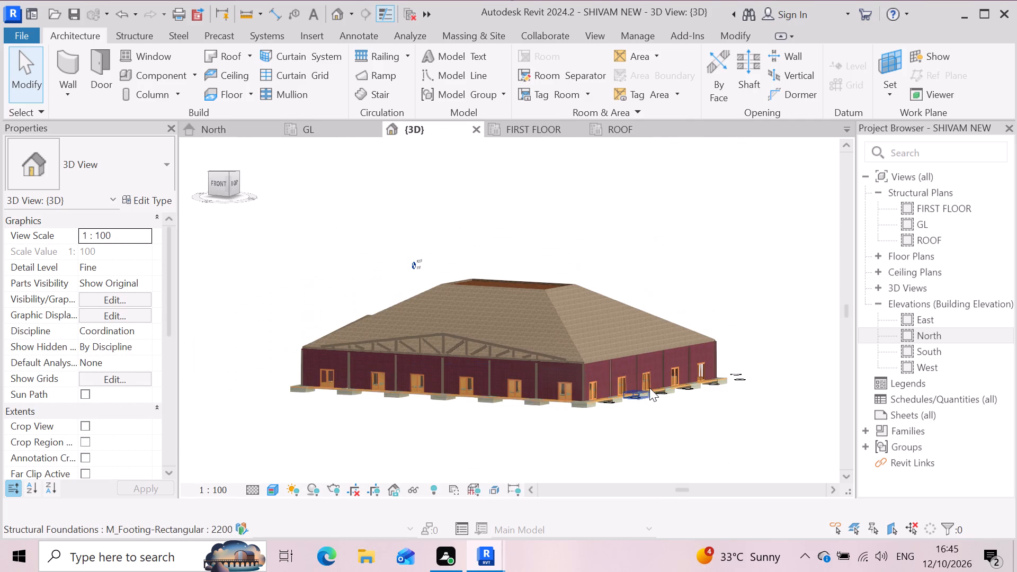
key("ctrl+p")
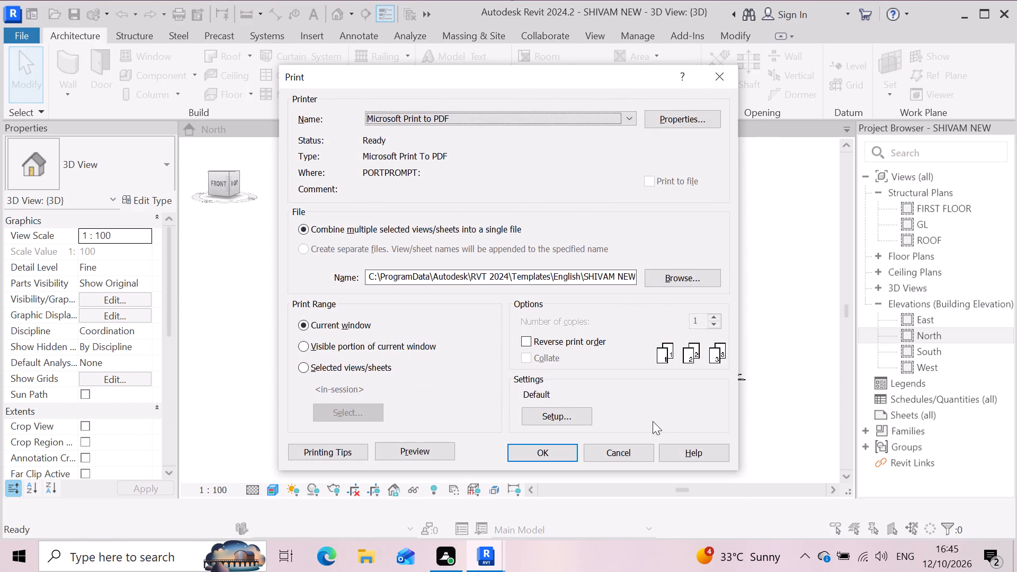
left_click(549, 454)
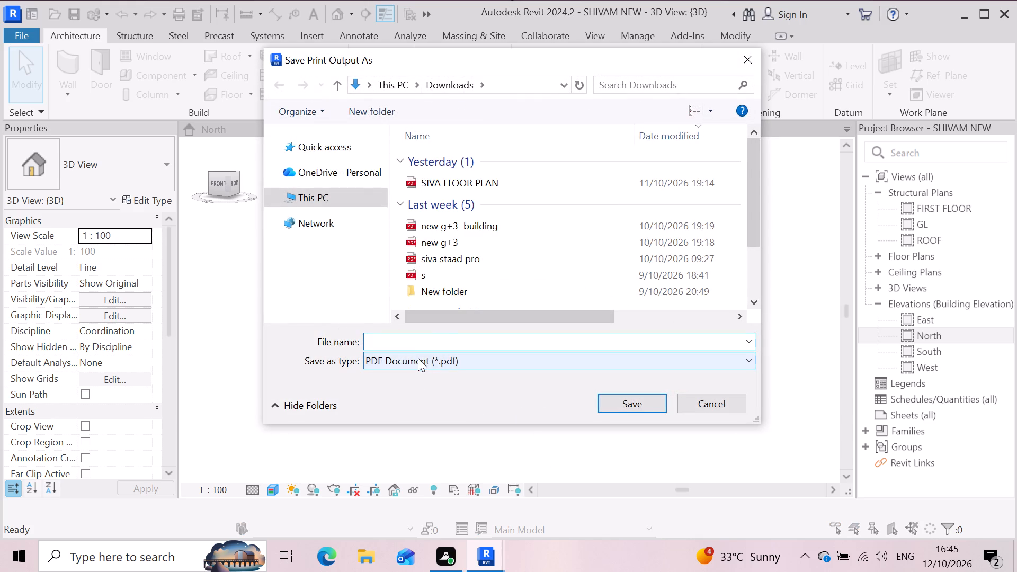
Save the print output in Downloads as a PDF document named "shivam steel 01".
left_click(383, 337)
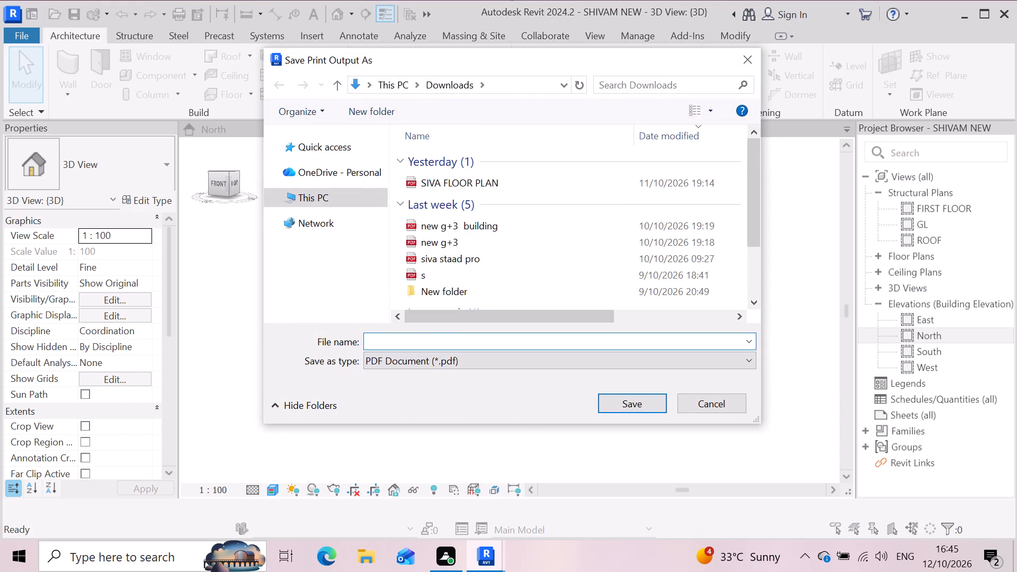
type("sh")
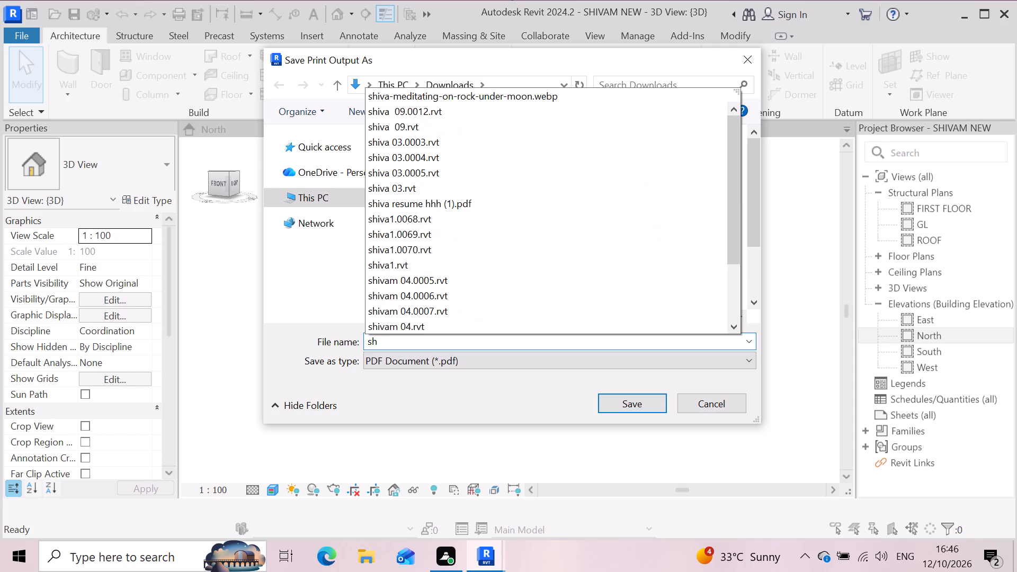
key("i")
type("va")
type("m")
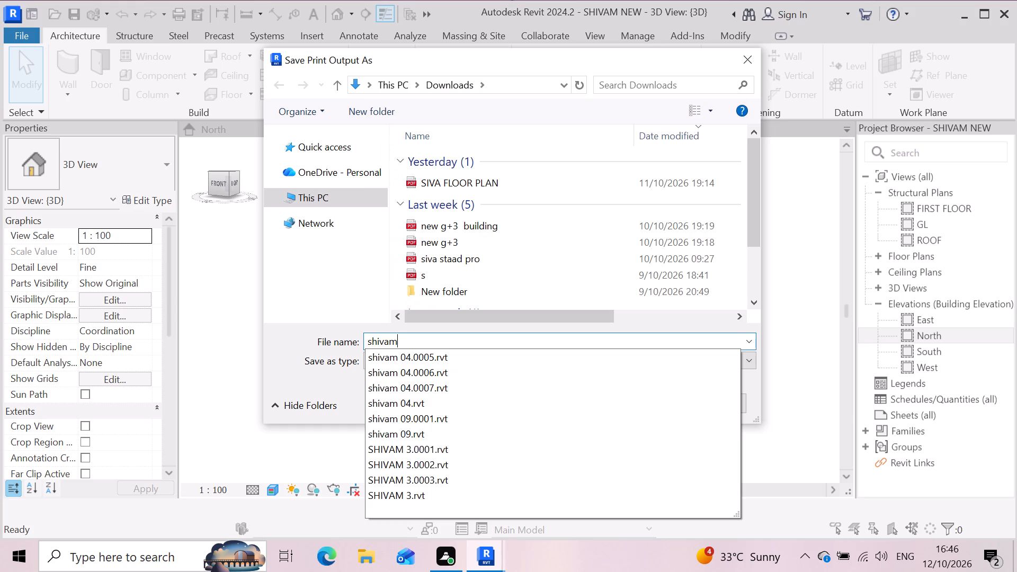
key("space")
type("sree")
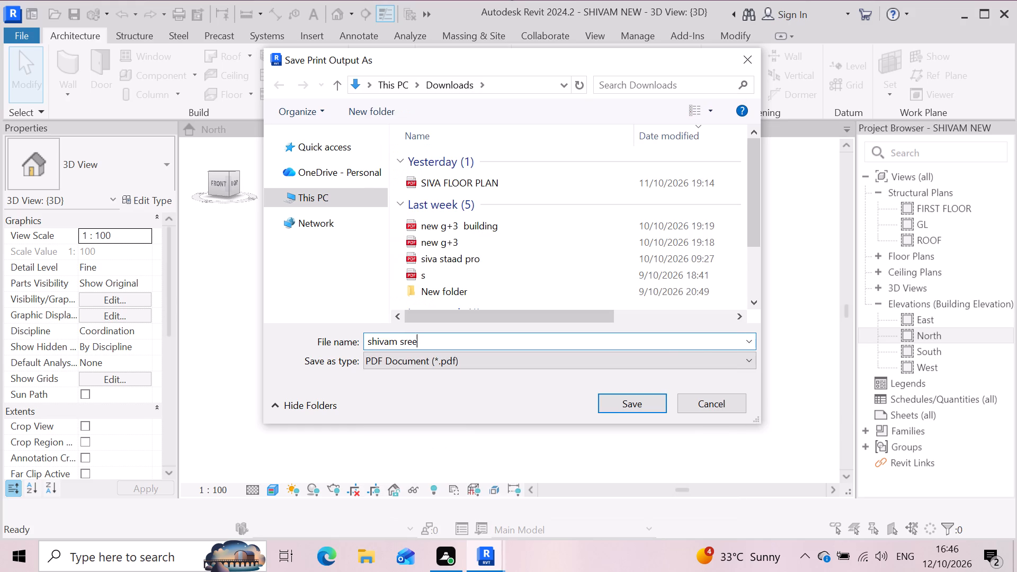
key("BackSpace")
key("BackSpace")
key("BackSpace")
type("tee")
key("l")
key("space")
type("01")
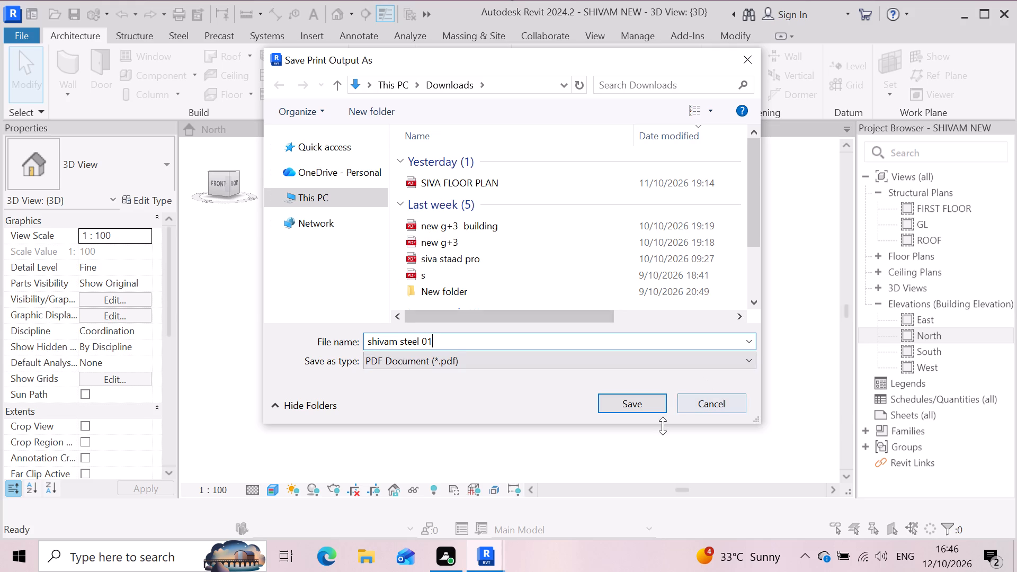
left_click(642, 411)
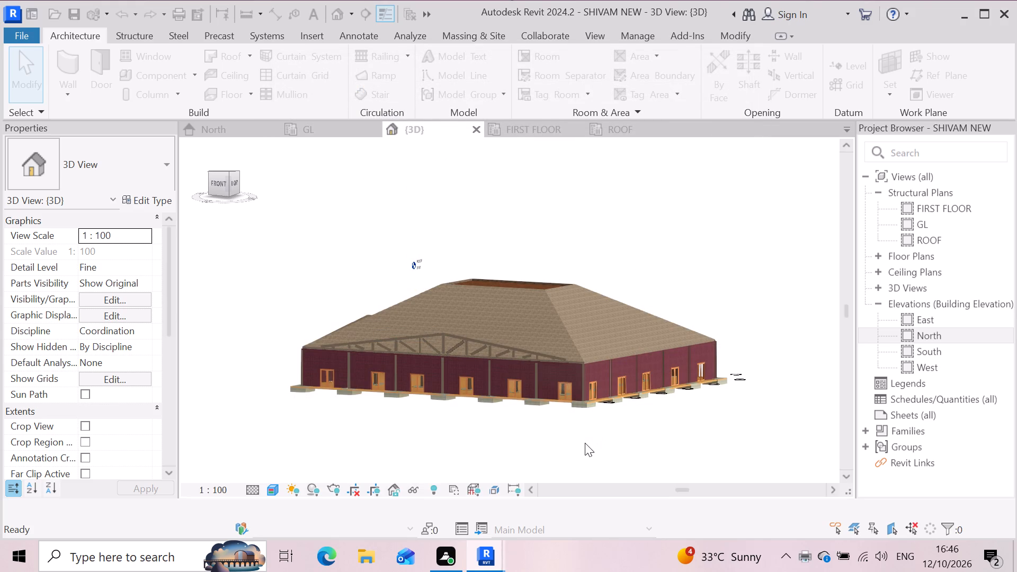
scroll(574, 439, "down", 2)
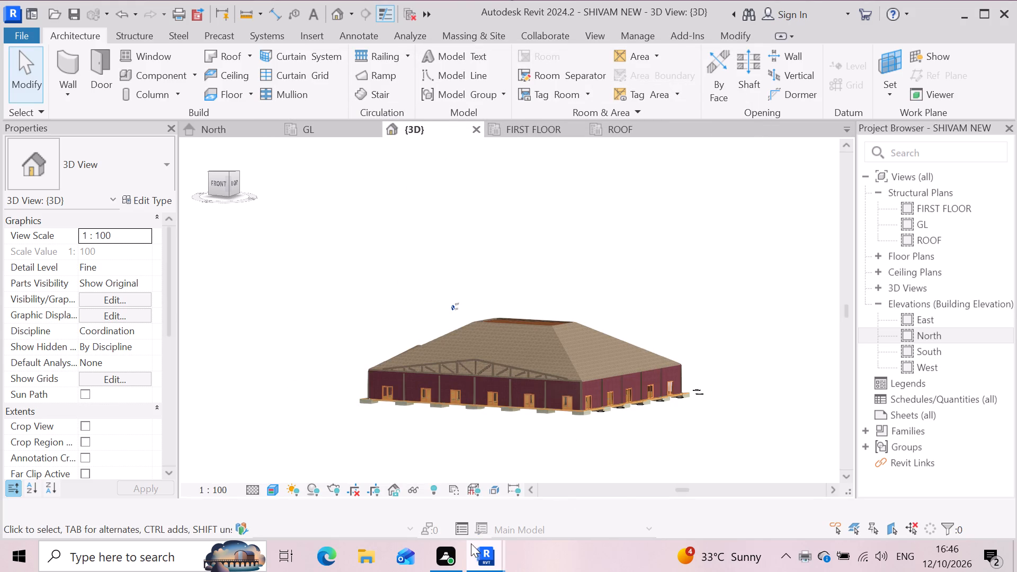